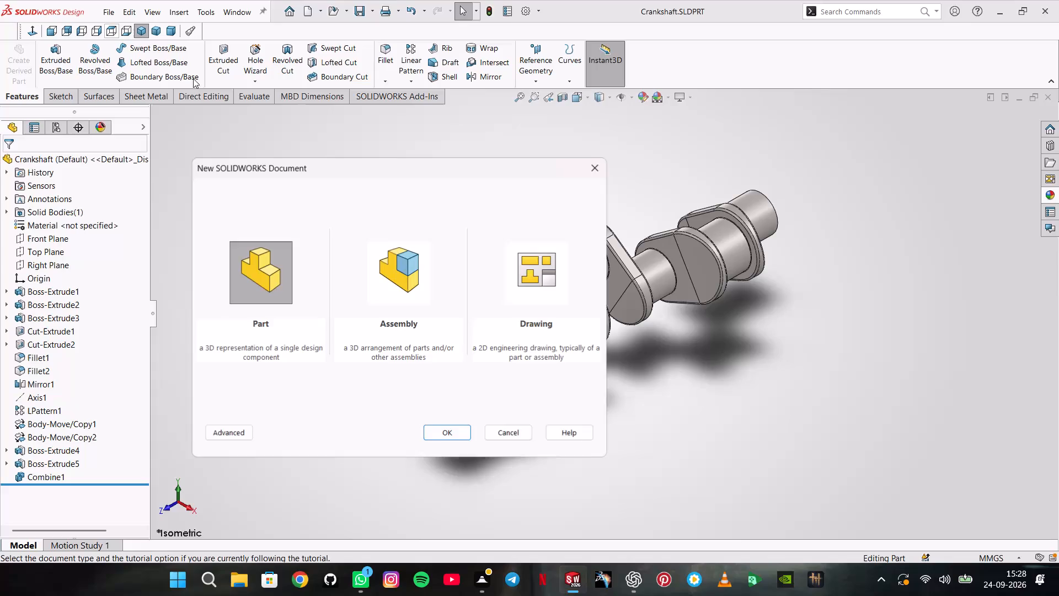
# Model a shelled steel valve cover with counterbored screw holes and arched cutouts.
# Create a new part document and set its unit system to MMGS.
pyautogui.click(460, 427)
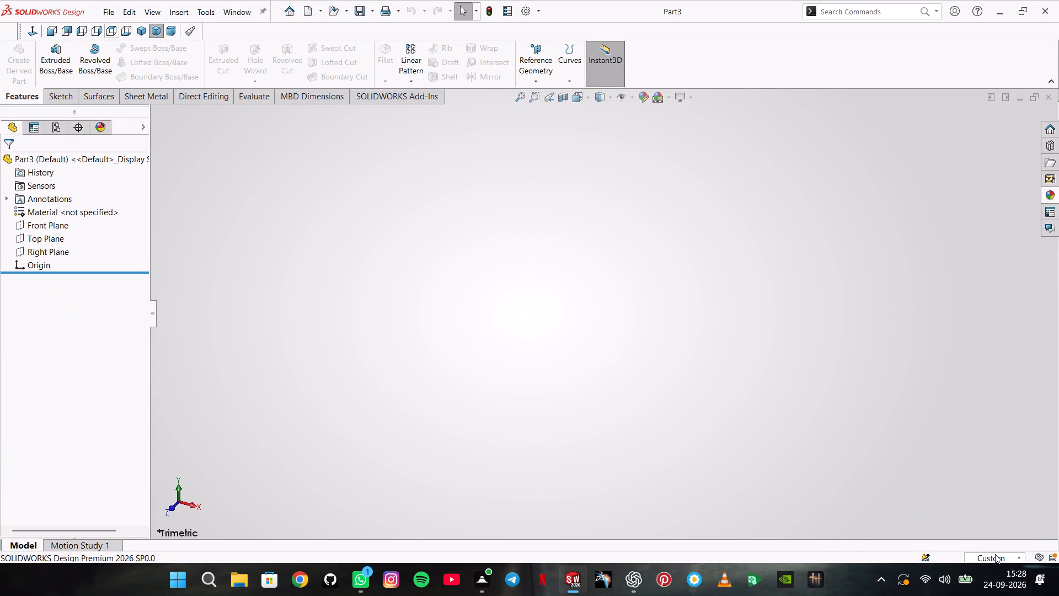
pyautogui.click(995, 554)
pyautogui.click(961, 489)
# Start a sketch on the Right Plane and draw a center rectangle about 157 mm wide, centred on the origin.
pyautogui.scroll(1, 755, 332)
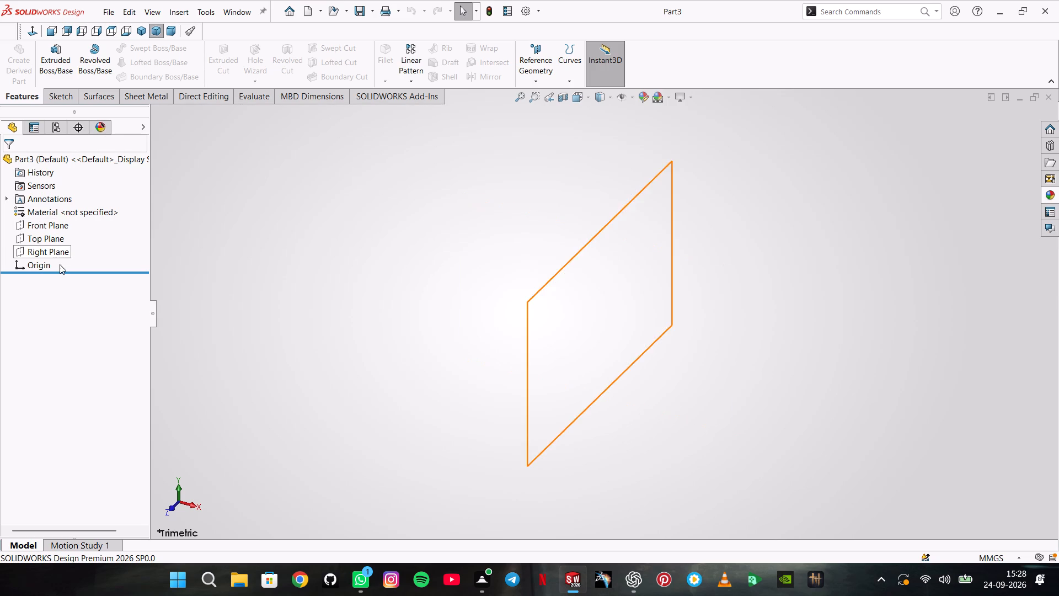
pyautogui.click(61, 249)
pyautogui.click(71, 236)
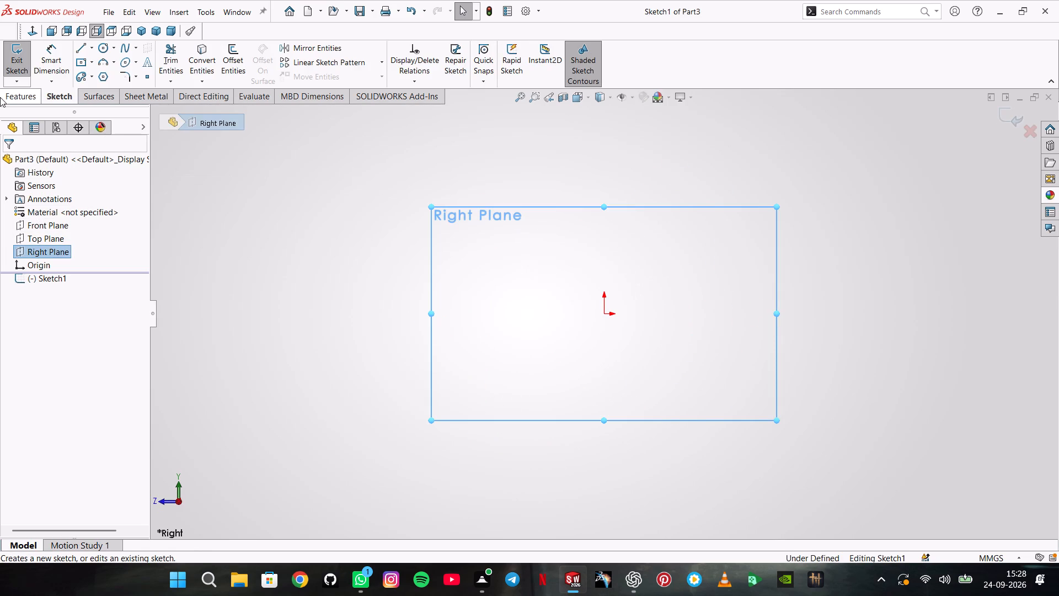
pyautogui.click(74, 60)
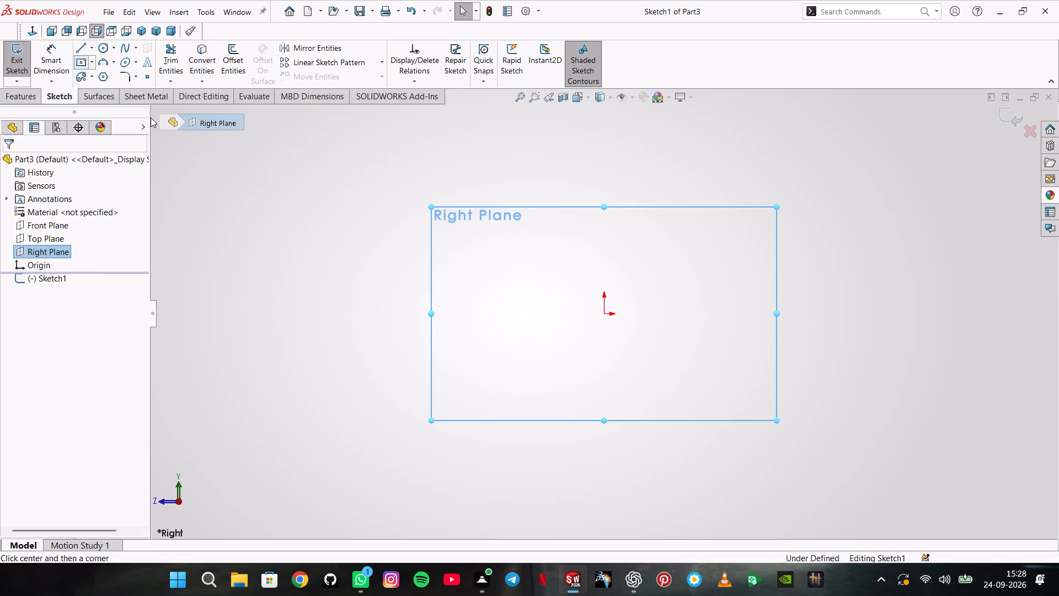
pyautogui.click(603, 315)
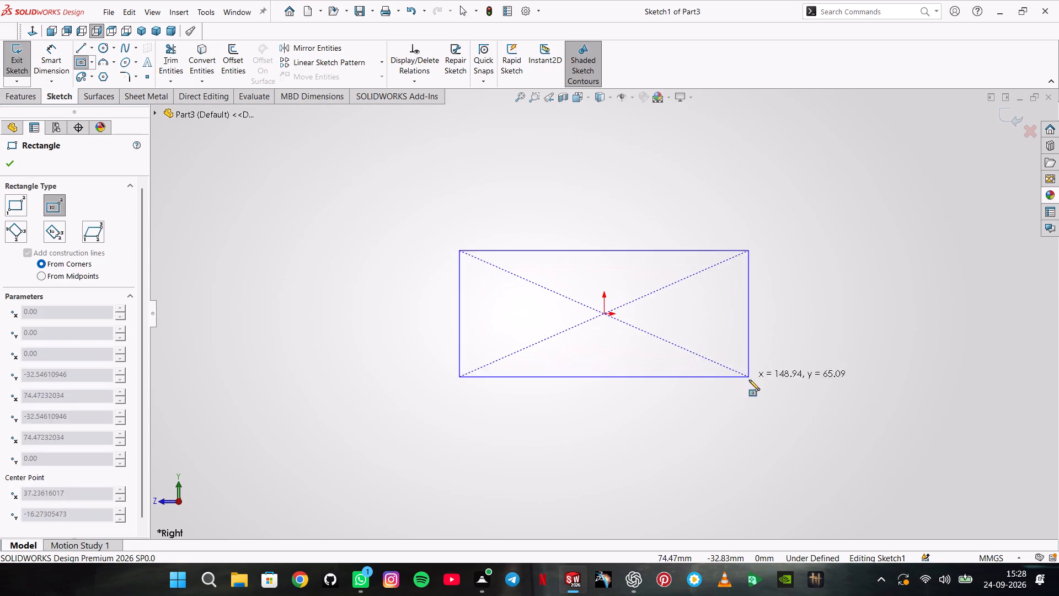
pyautogui.click(757, 392)
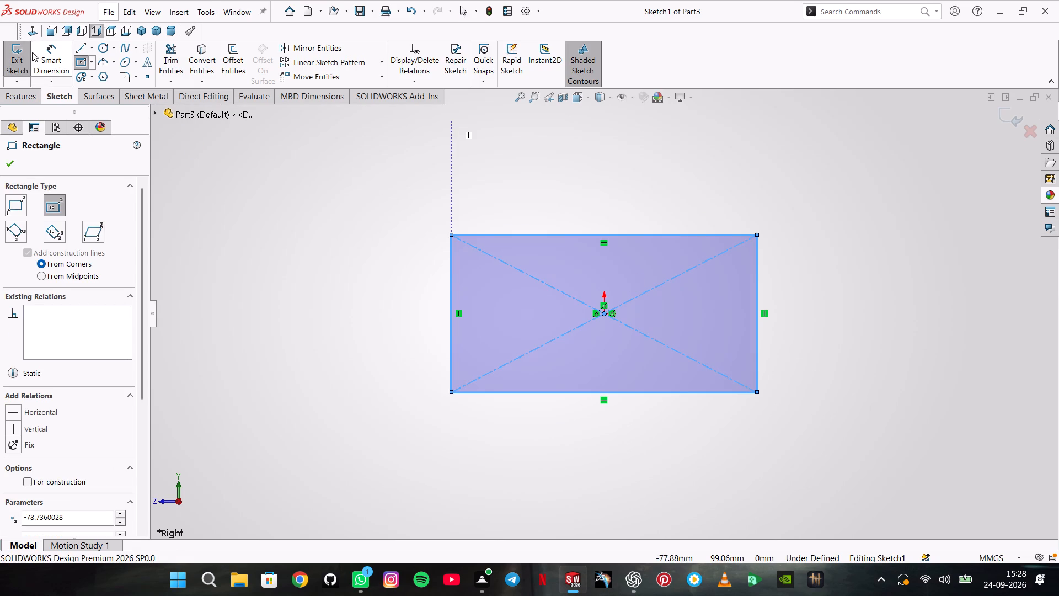
# Dimension the rectangle to 508 mm wide and 165.1 mm high.
pyautogui.click(32, 52)
pyautogui.click(564, 234)
pyautogui.click(579, 194)
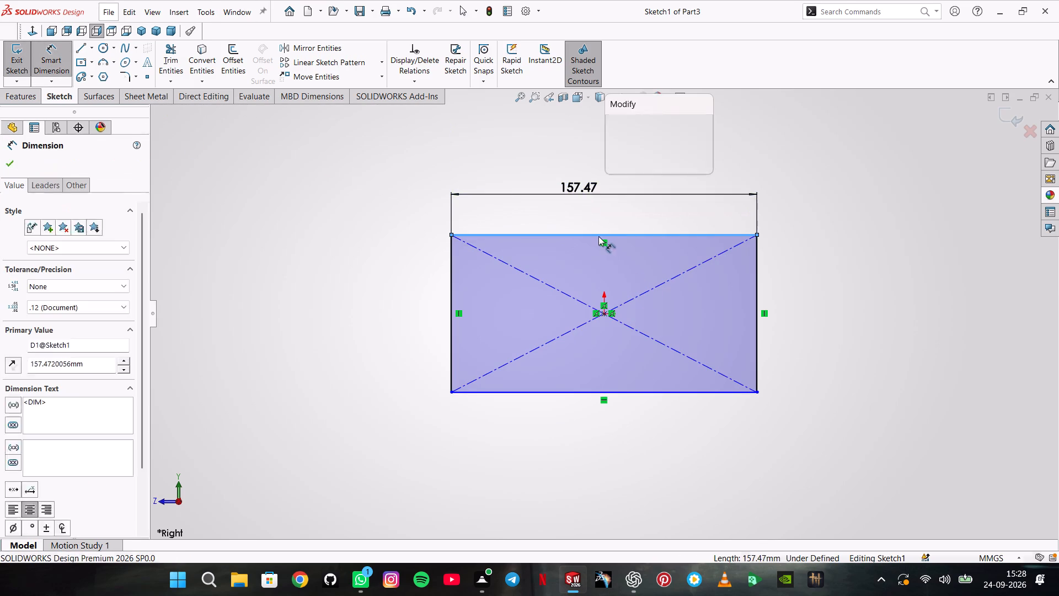
pyautogui.write('508')
pyautogui.press('Return')
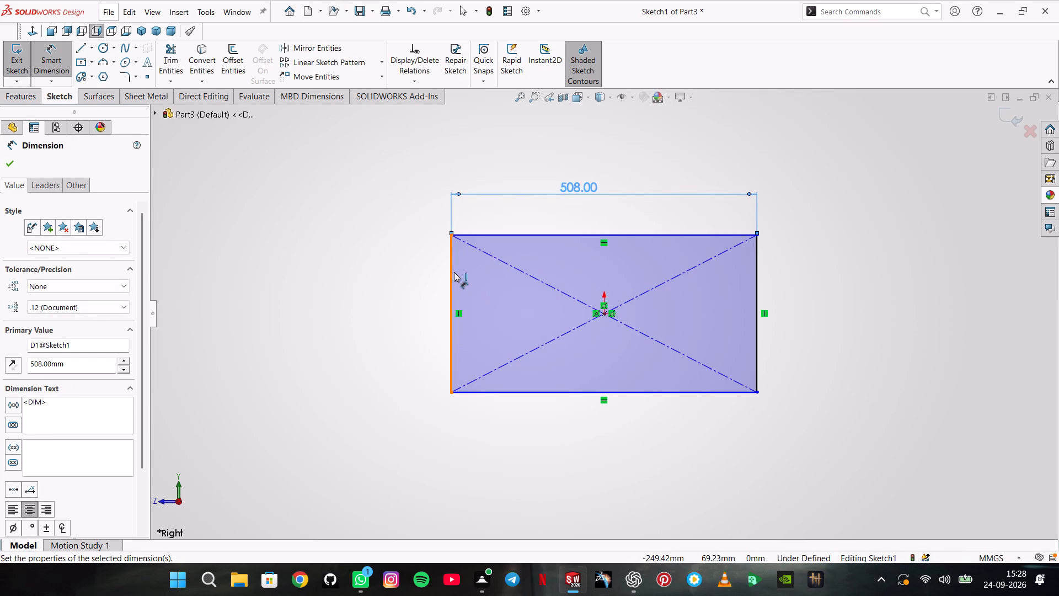
pyautogui.click(454, 272)
pyautogui.click(355, 270)
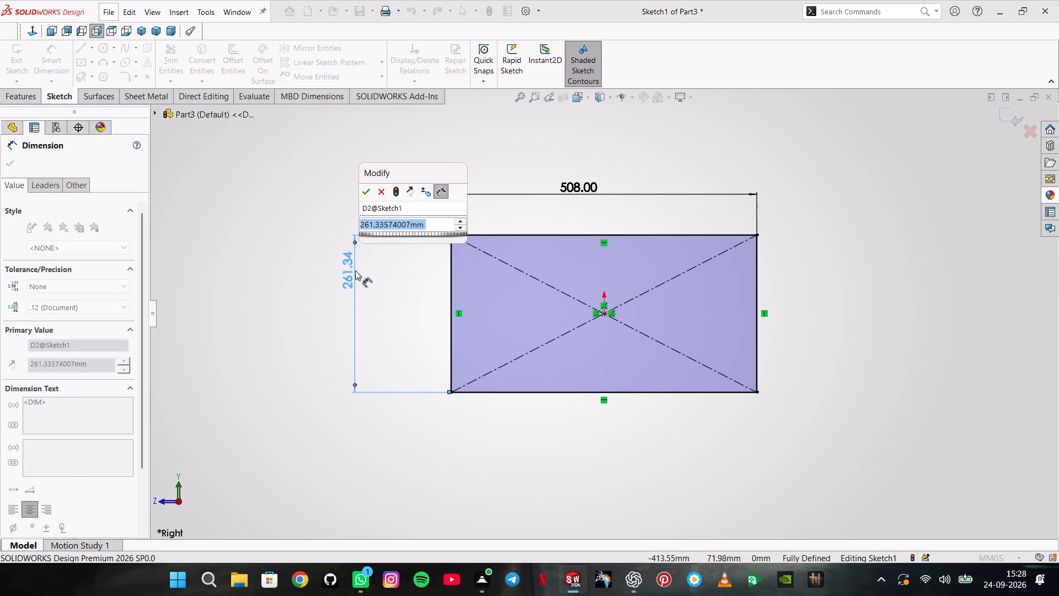
pyautogui.write('165.1')
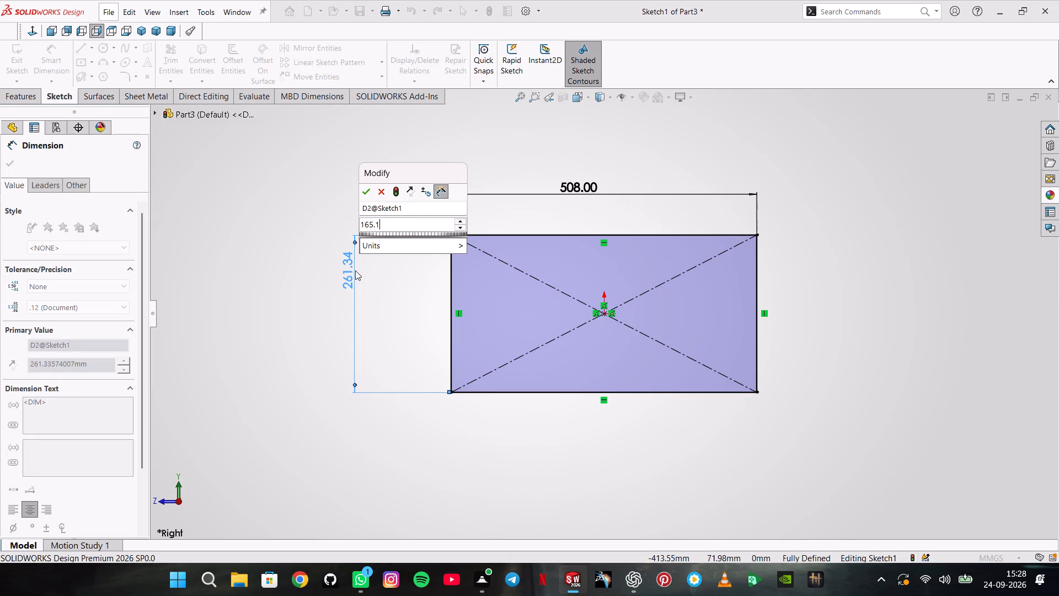
pyautogui.press('Return')
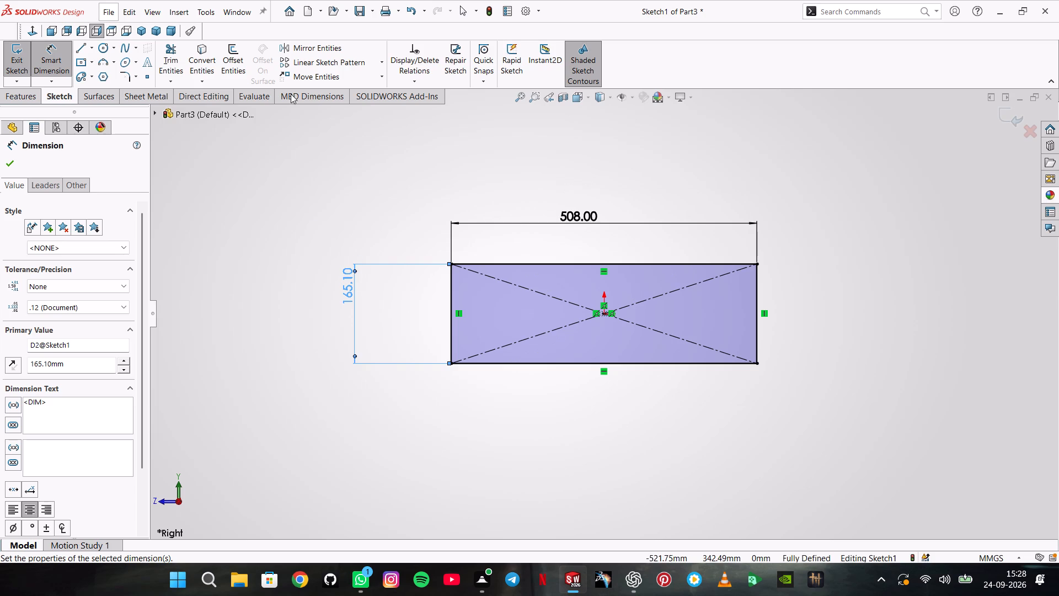
# Offset the whole rectangle outward by 10.16 mm.
pyautogui.click(227, 58)
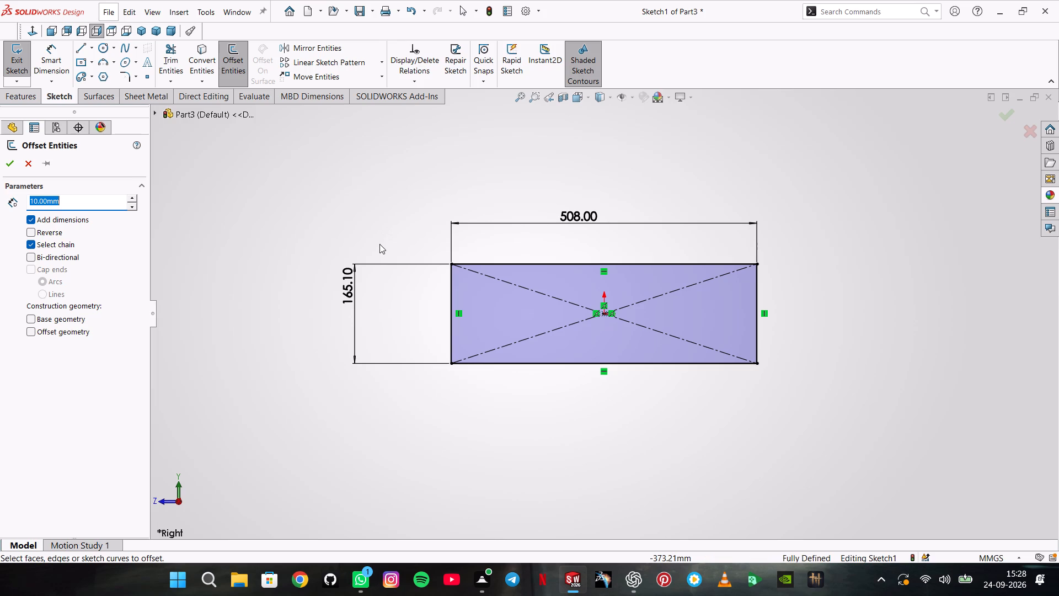
pyautogui.write('10.16')
pyautogui.press('Return')
pyautogui.click(453, 300)
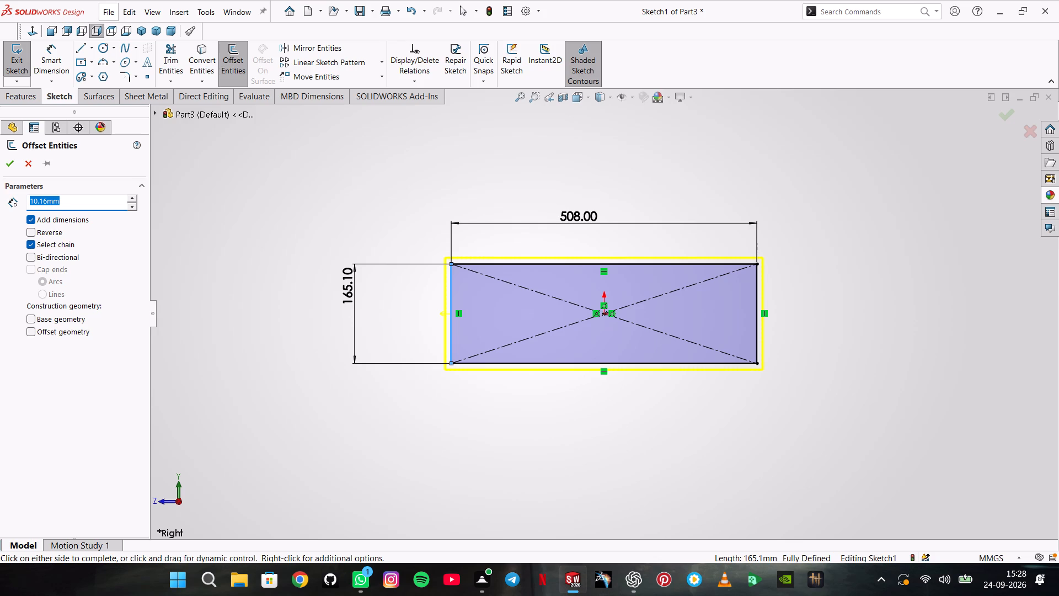
pyautogui.click(8, 156)
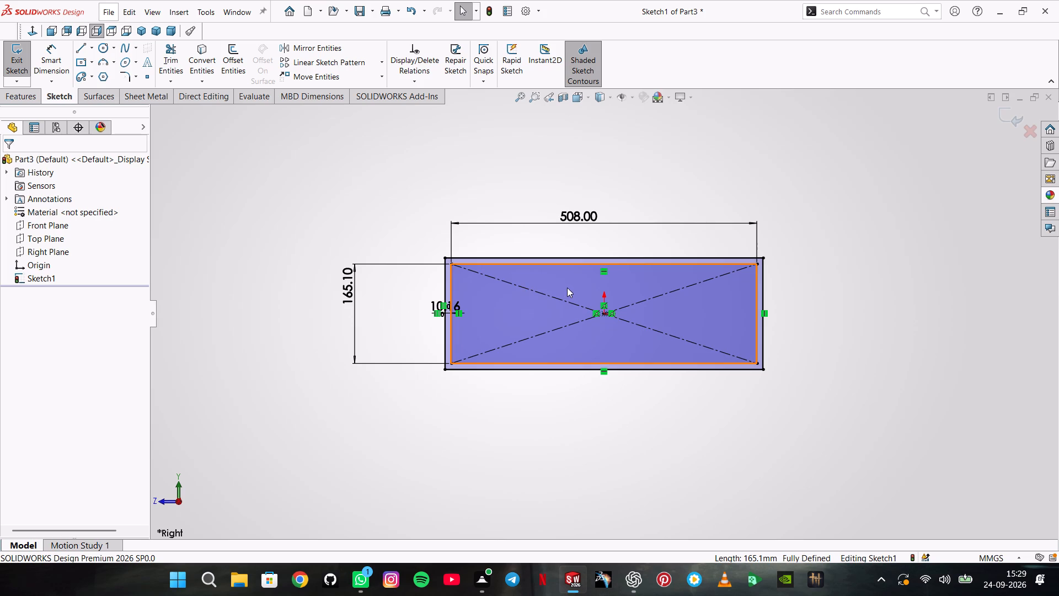
# Convert the four sides of the inner rectangle to construction geometry.
pyautogui.click(508, 291)
pyautogui.rightClick(299, 183)
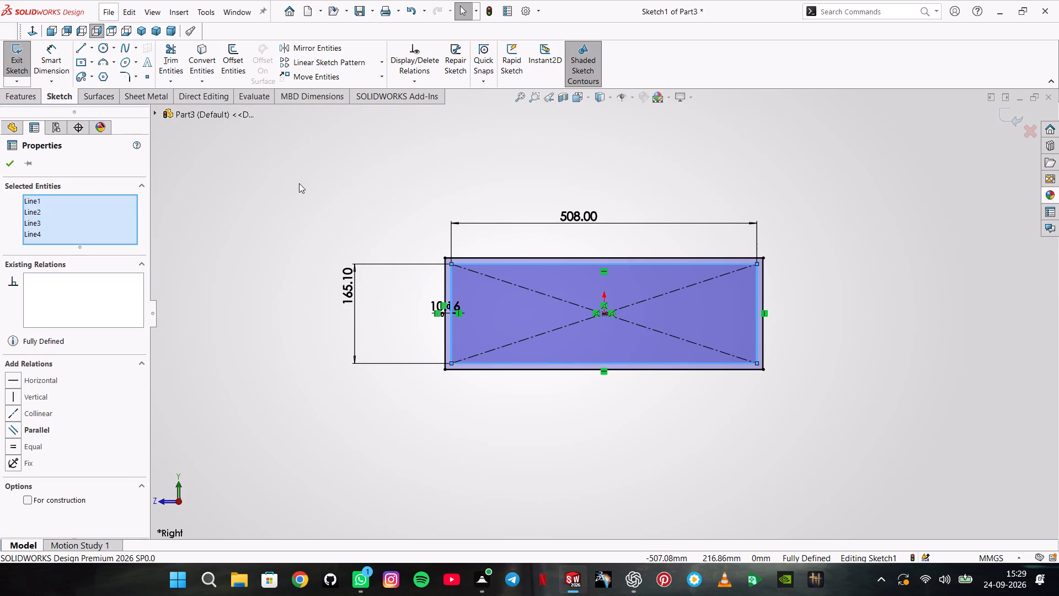
pyautogui.click(329, 172)
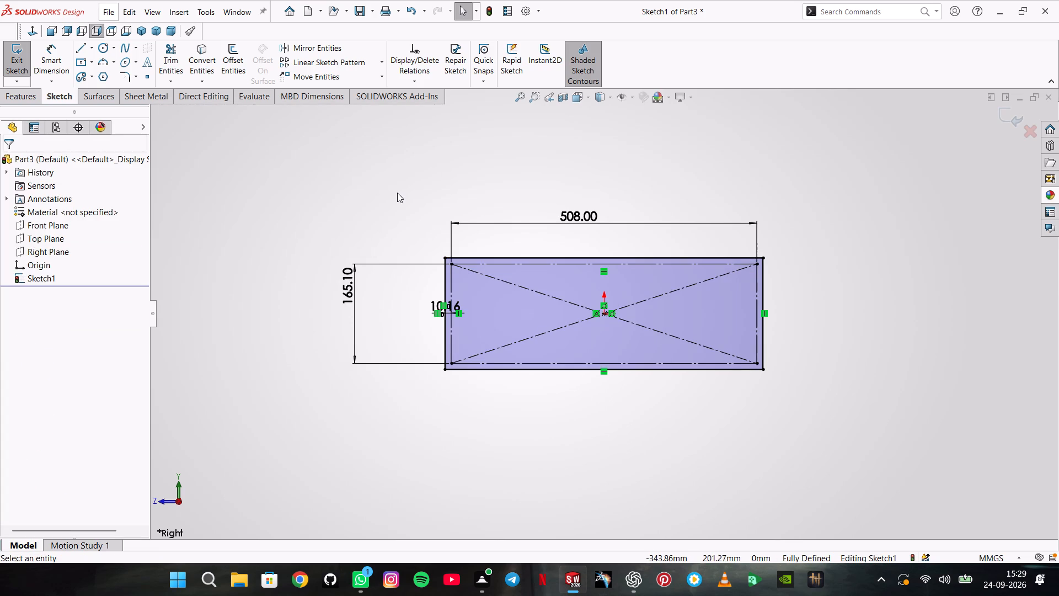
# Place eight sketch points on the construction rectangle: one at each corner and two intermediate points along each long edge.
pyautogui.click(153, 82)
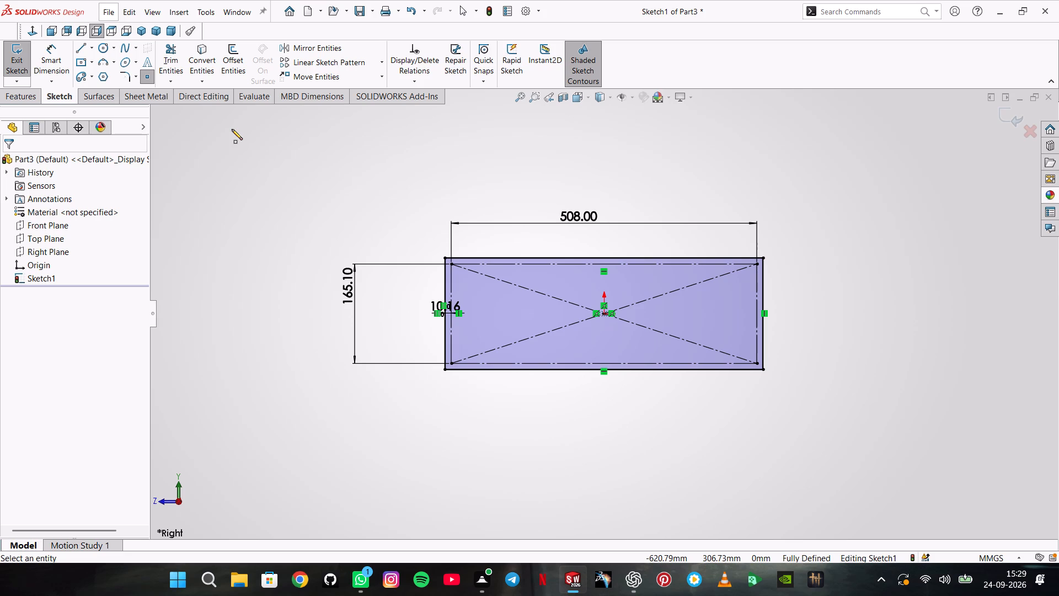
pyautogui.scroll(-3, 652, 286)
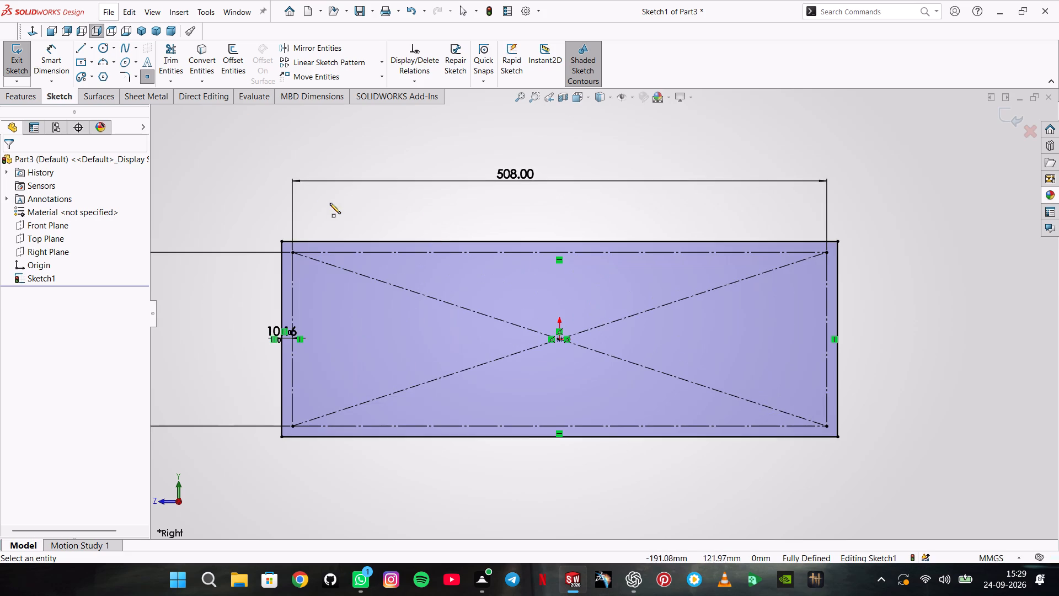
pyautogui.click(293, 250)
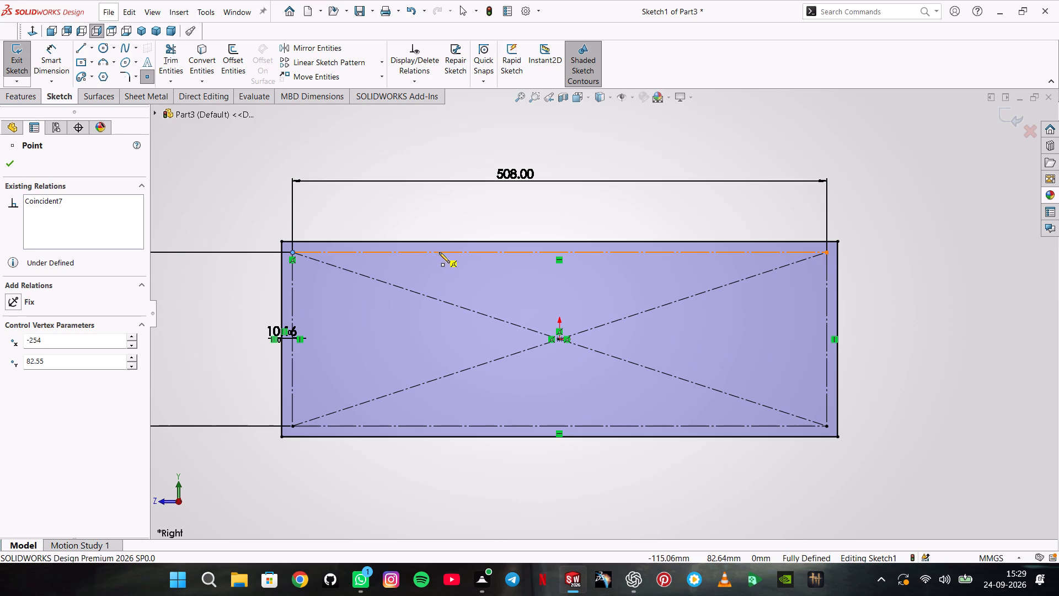
pyautogui.click(429, 253)
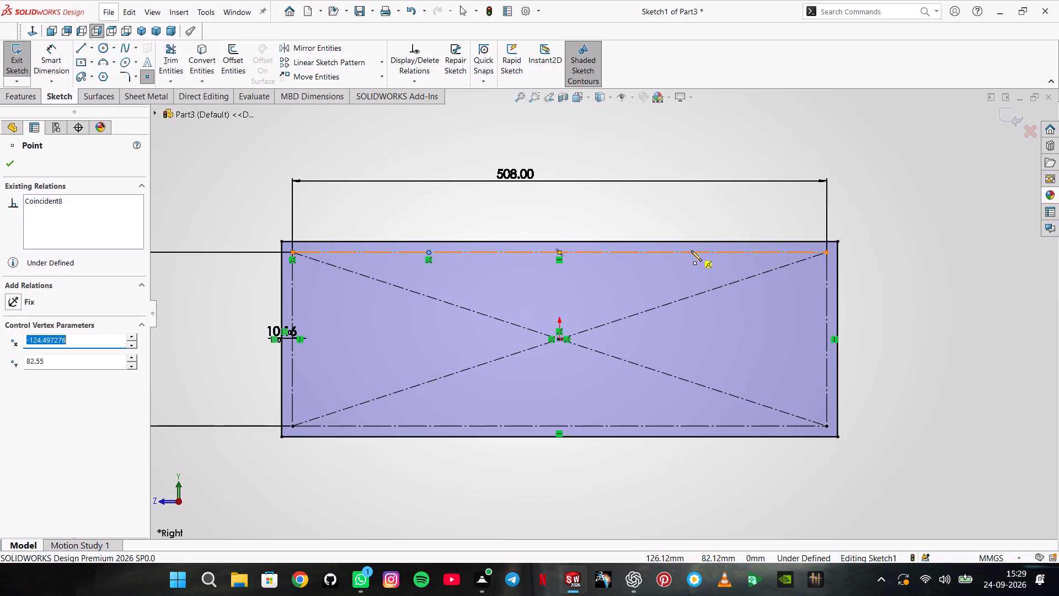
pyautogui.click(682, 252)
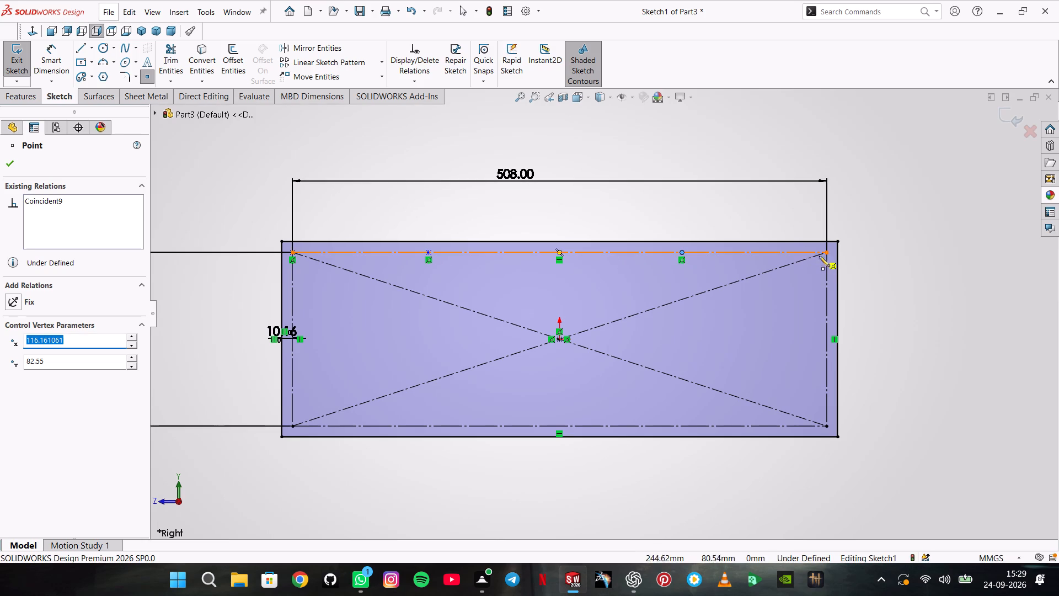
pyautogui.click(826, 253)
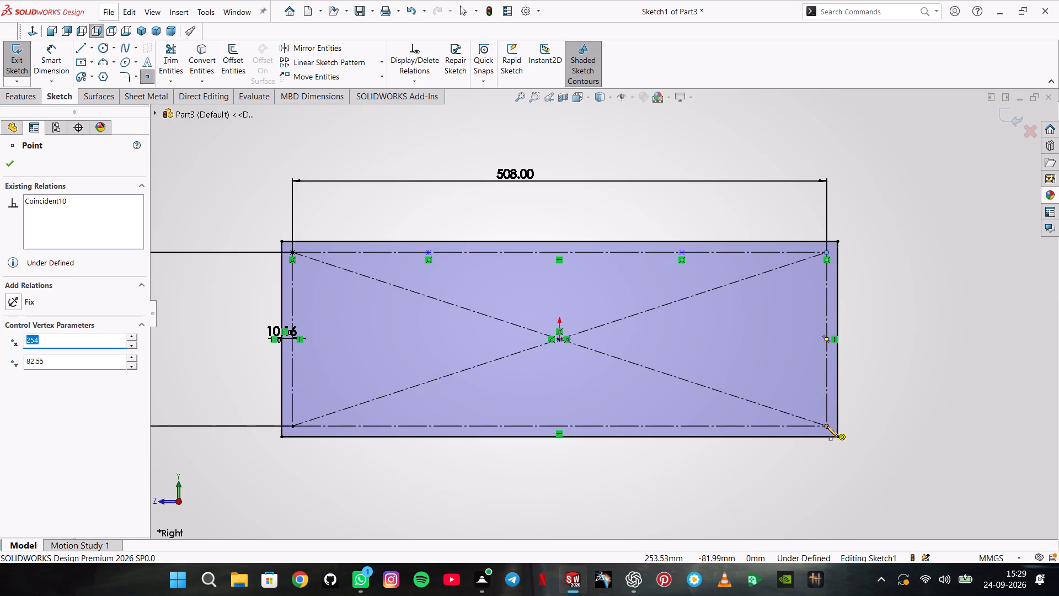
pyautogui.click(827, 426)
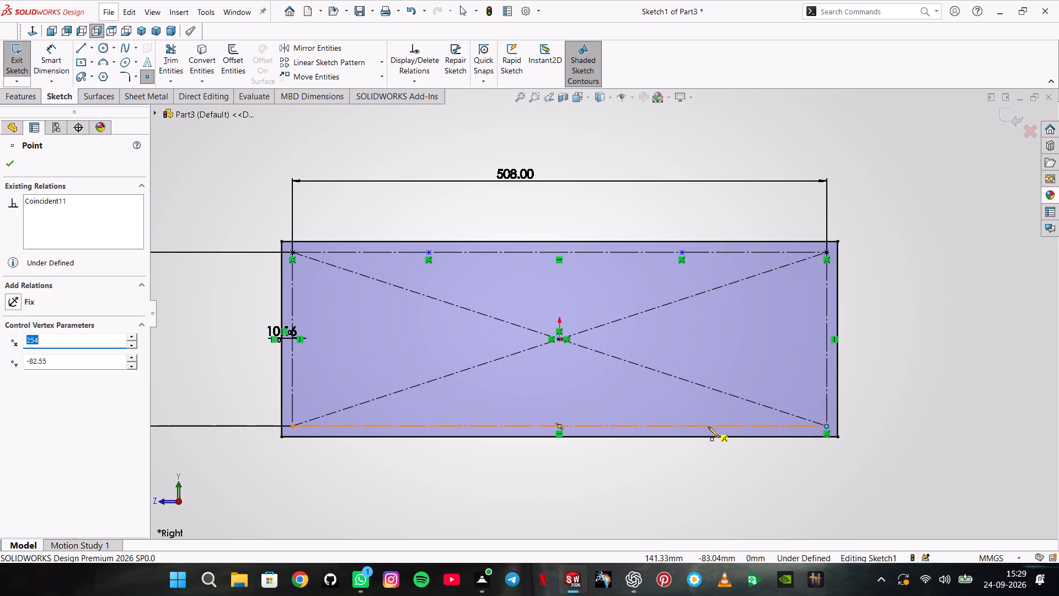
pyautogui.click(705, 427)
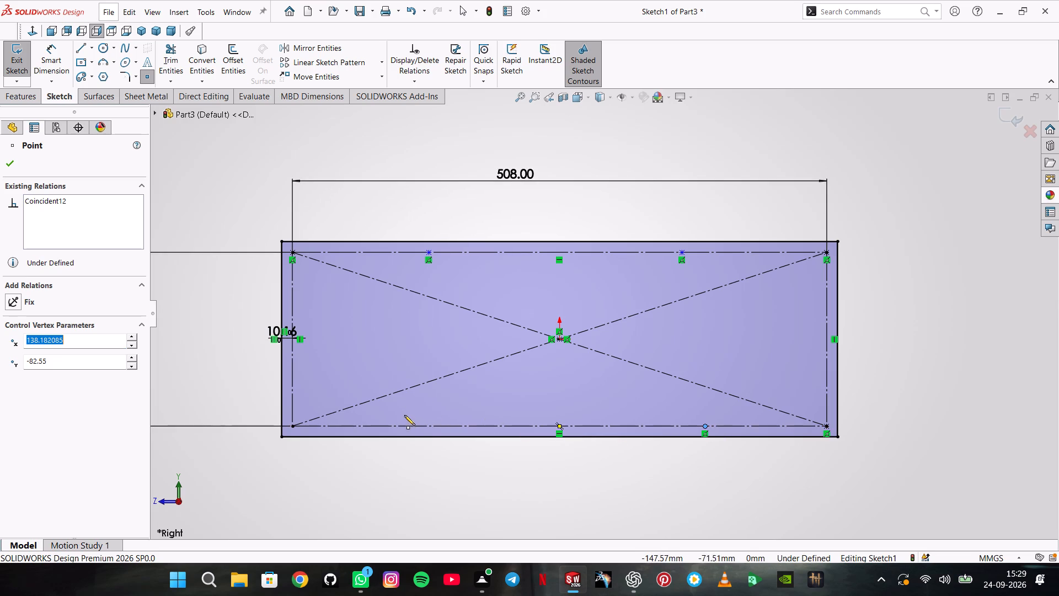
pyautogui.click(416, 425)
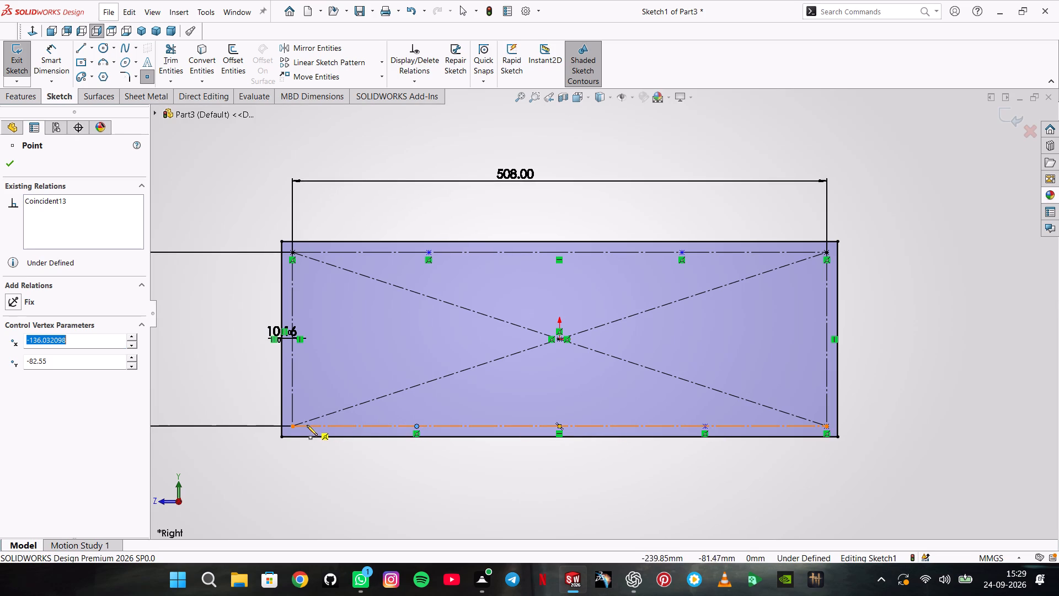
pyautogui.click(293, 424)
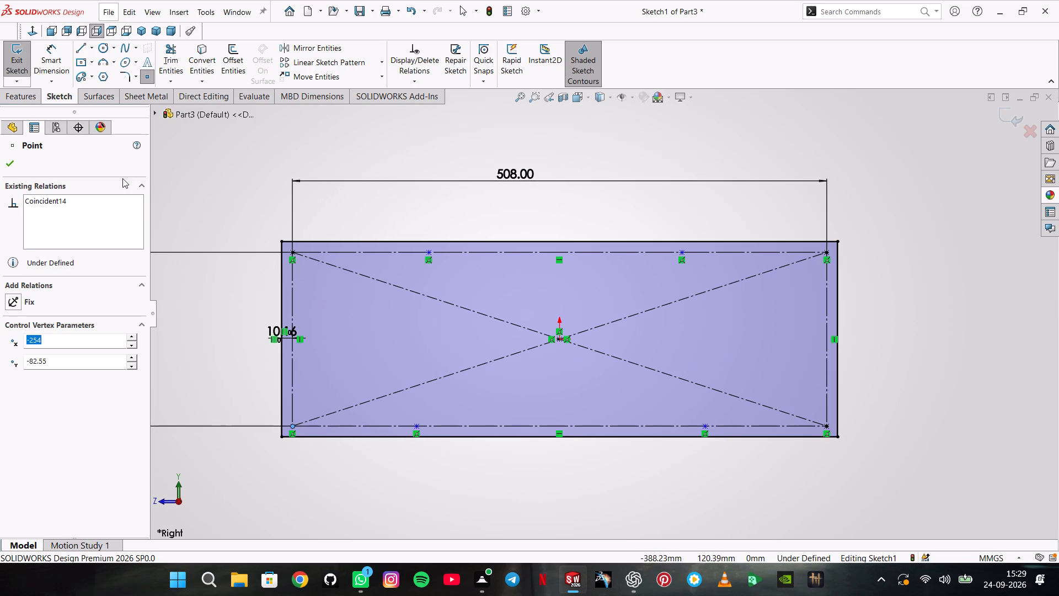
# Dimension the left intermediate point on the construction rectangle's upper edge at 107.41 mm from the upper-left corner.
pyautogui.click(50, 52)
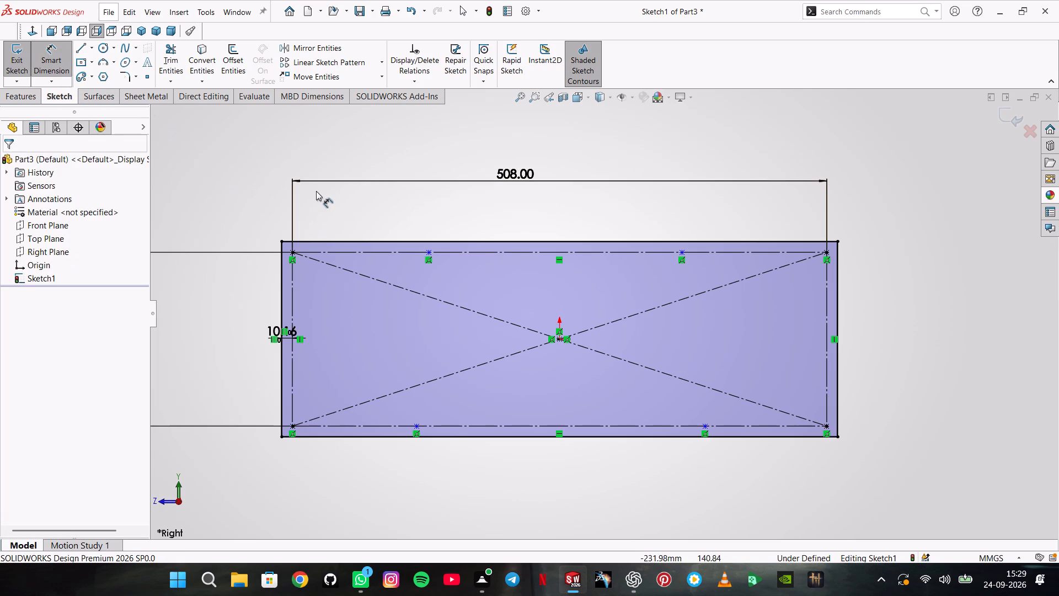
pyautogui.click(427, 255)
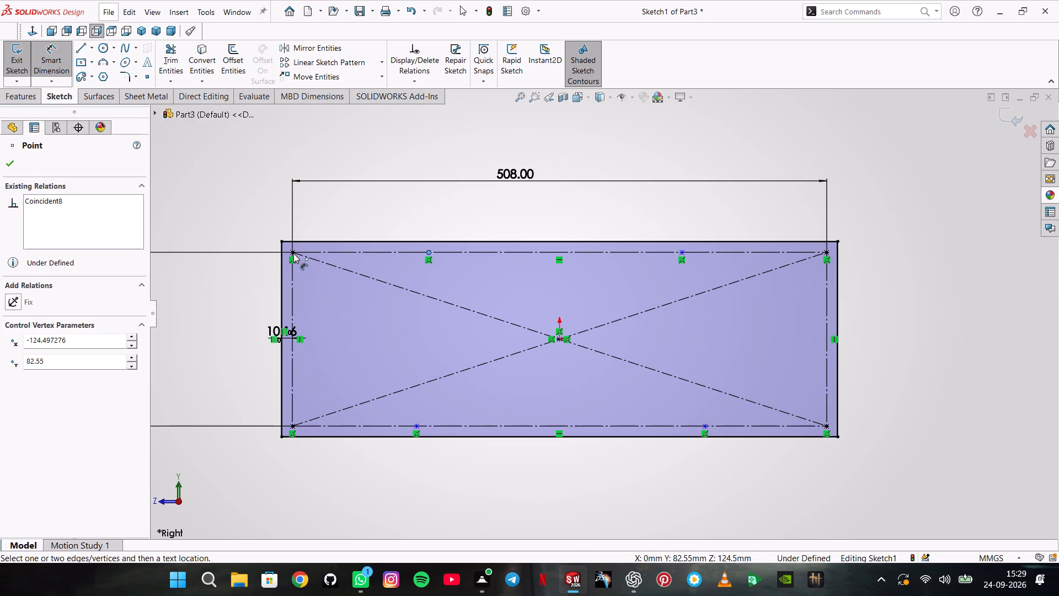
pyautogui.click(293, 253)
pyautogui.click(338, 219)
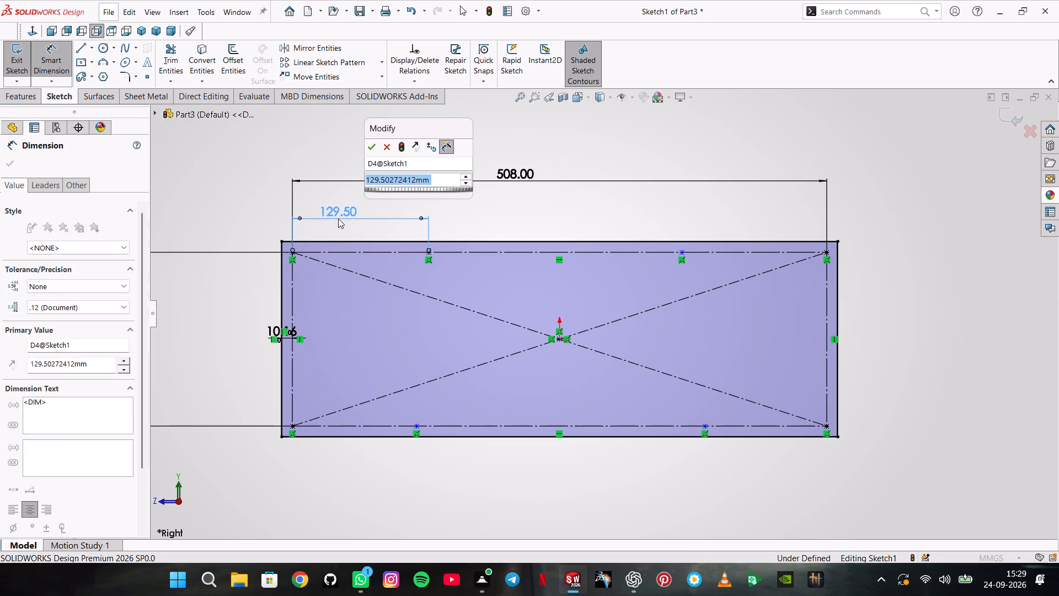
pyautogui.write('10')
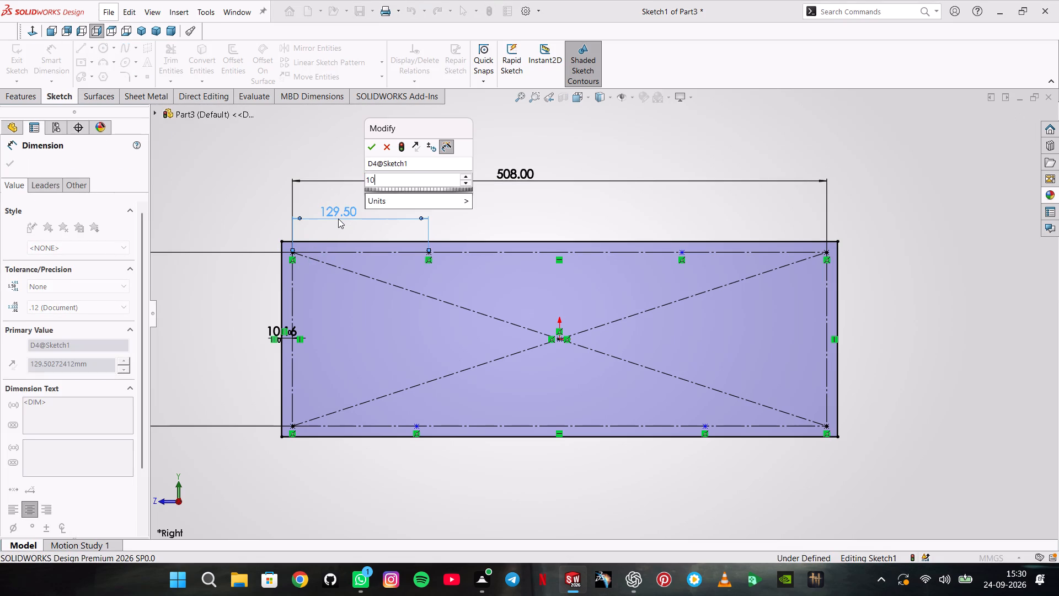
pyautogui.write('7.41')
pyautogui.press('Return')
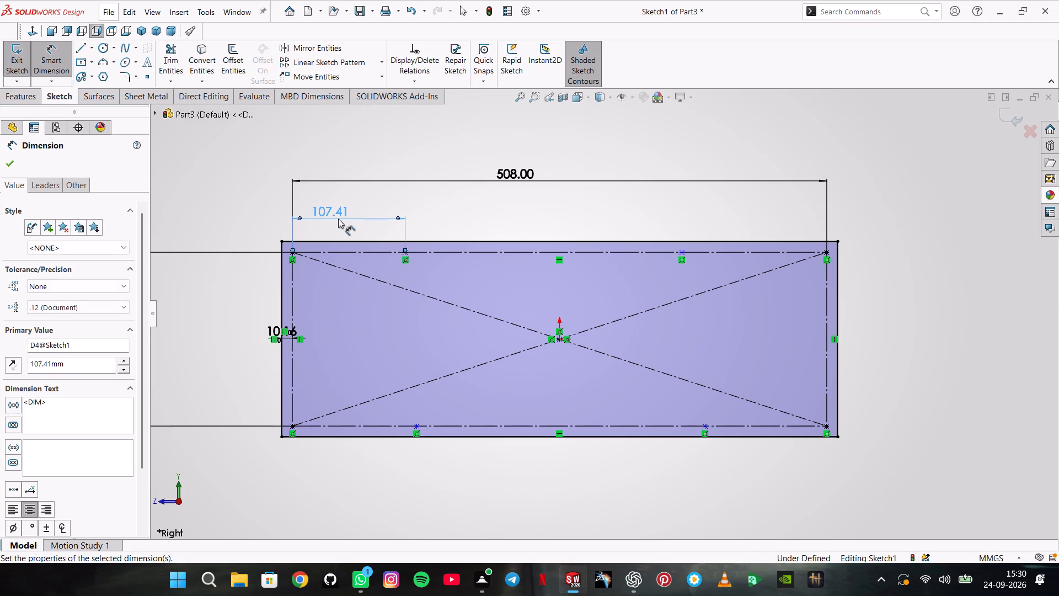
# Dimension the right intermediate point on the construction rectangle's upper edge at 86.37 mm from the upper-right corner.
pyautogui.click(683, 253)
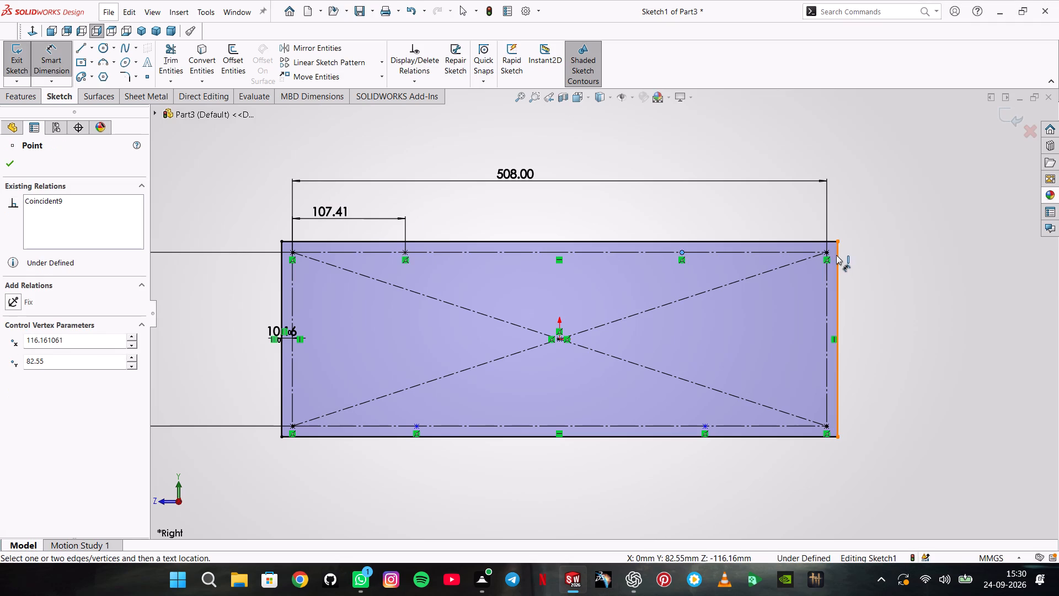
pyautogui.click(827, 252)
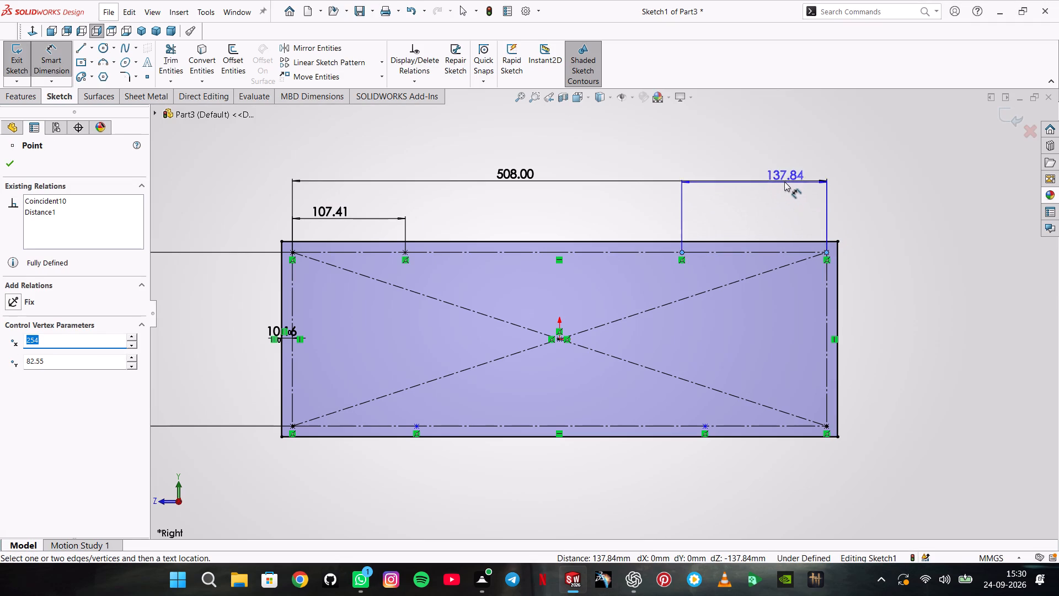
pyautogui.click(785, 202)
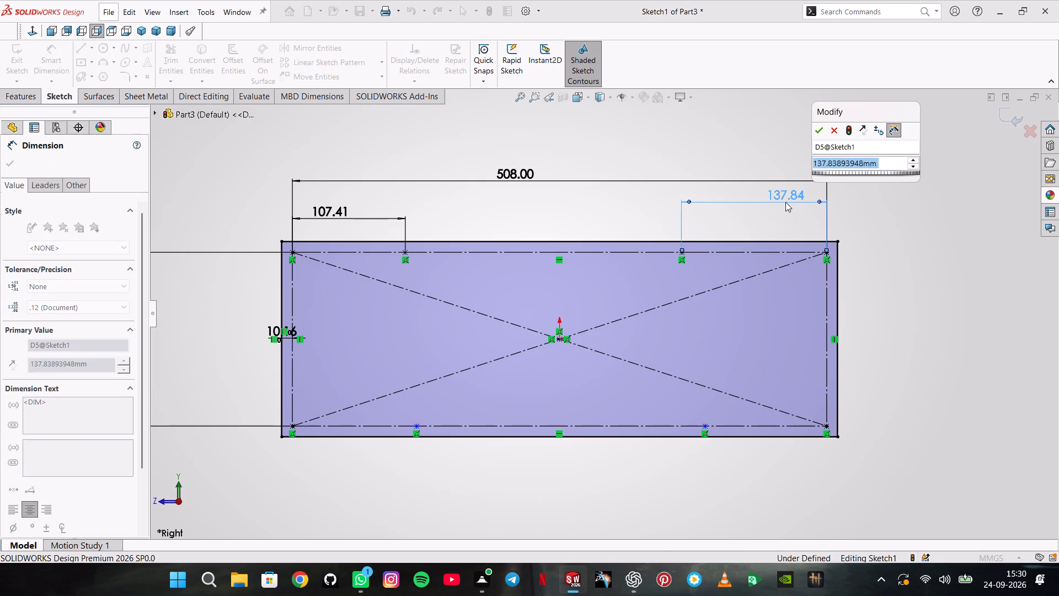
pyautogui.write('86.37')
pyautogui.press('Return')
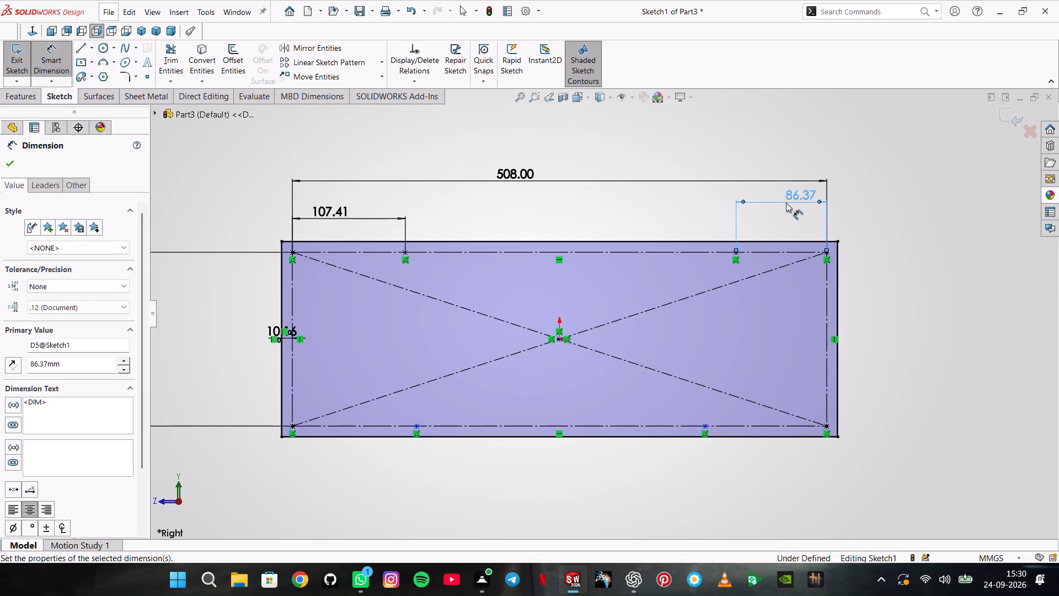
# Dimension the right intermediate point on the construction rectangle's lower edge at 148.13 mm from the lower-right corner.
pyautogui.click(825, 429)
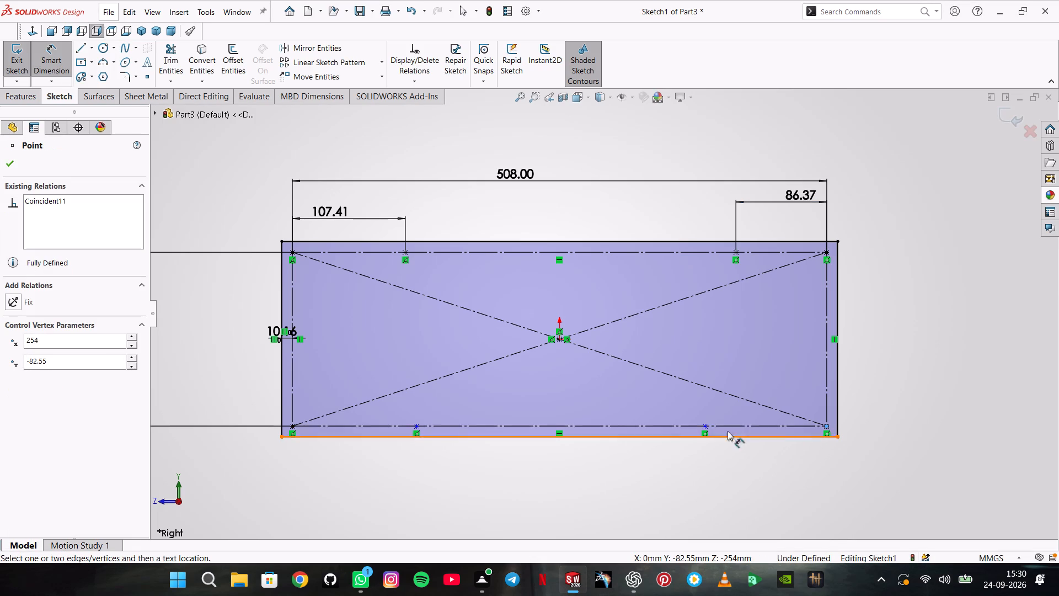
pyautogui.click(704, 425)
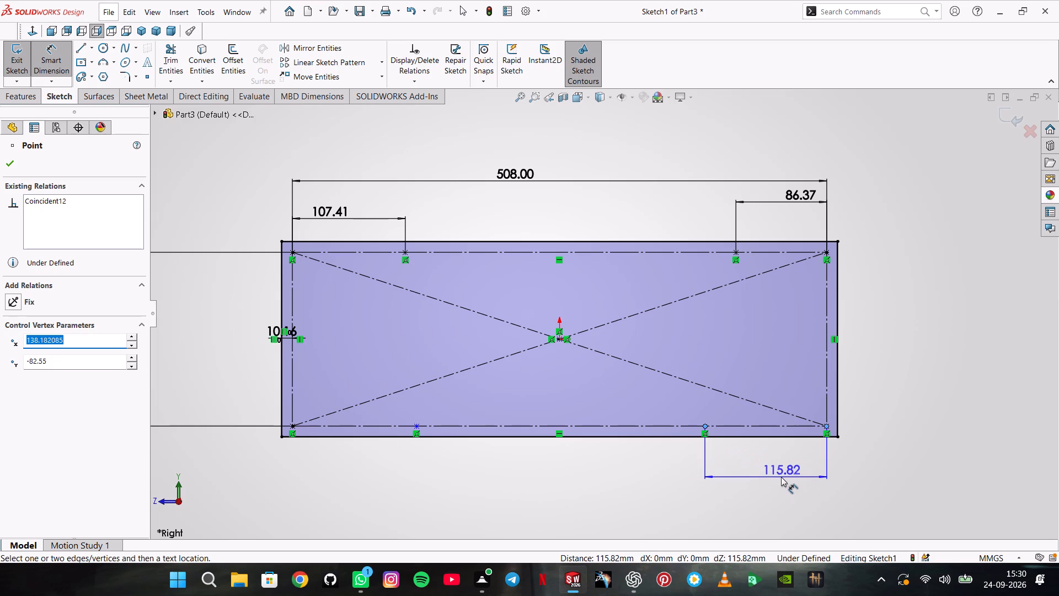
pyautogui.click(781, 477)
pyautogui.write('148.13')
pyautogui.press('Return')
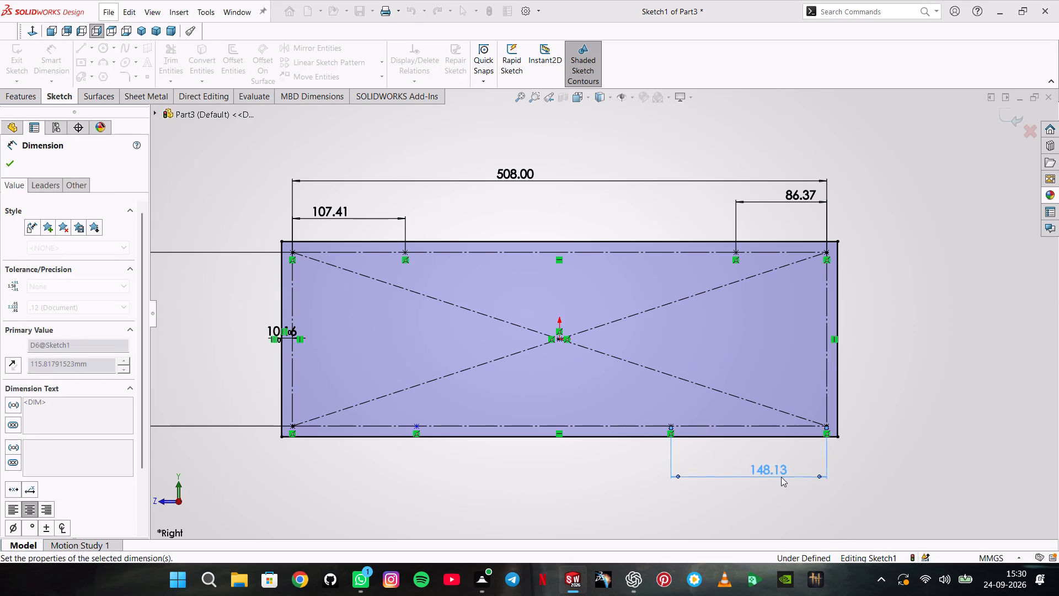
# Dimension the left intermediate point on the construction rectangle's lower edge at 178.61 mm from the lower-left corner.
pyautogui.click(420, 424)
pyautogui.click(295, 425)
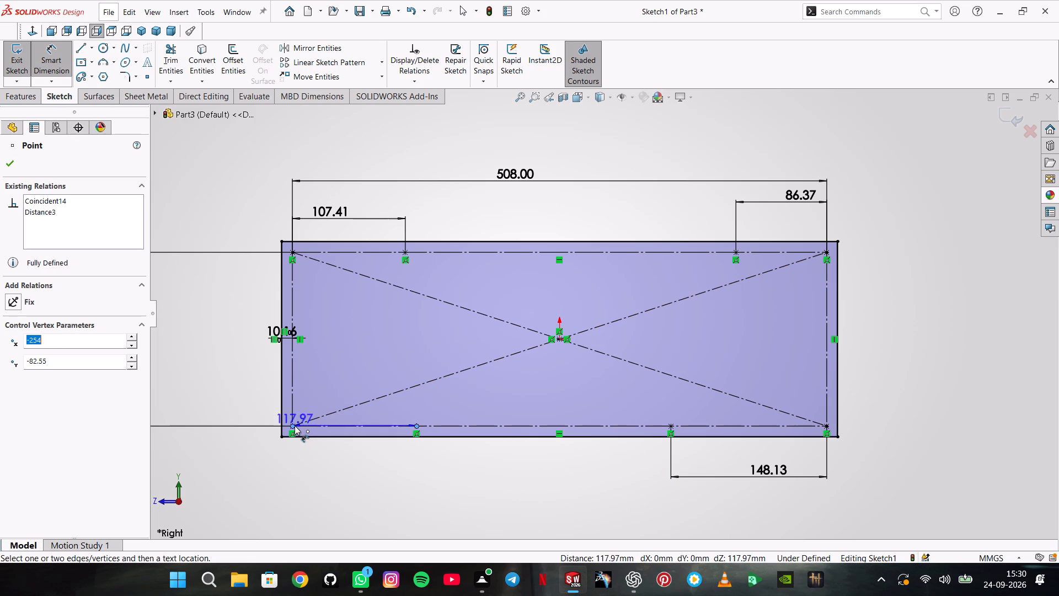
pyautogui.click(376, 486)
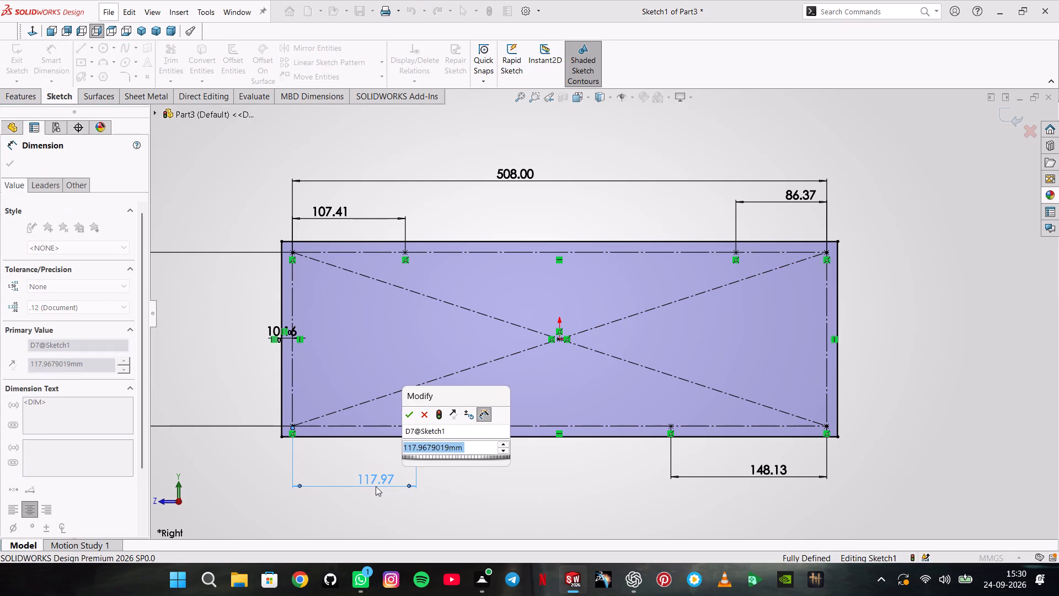
pyautogui.write('178')
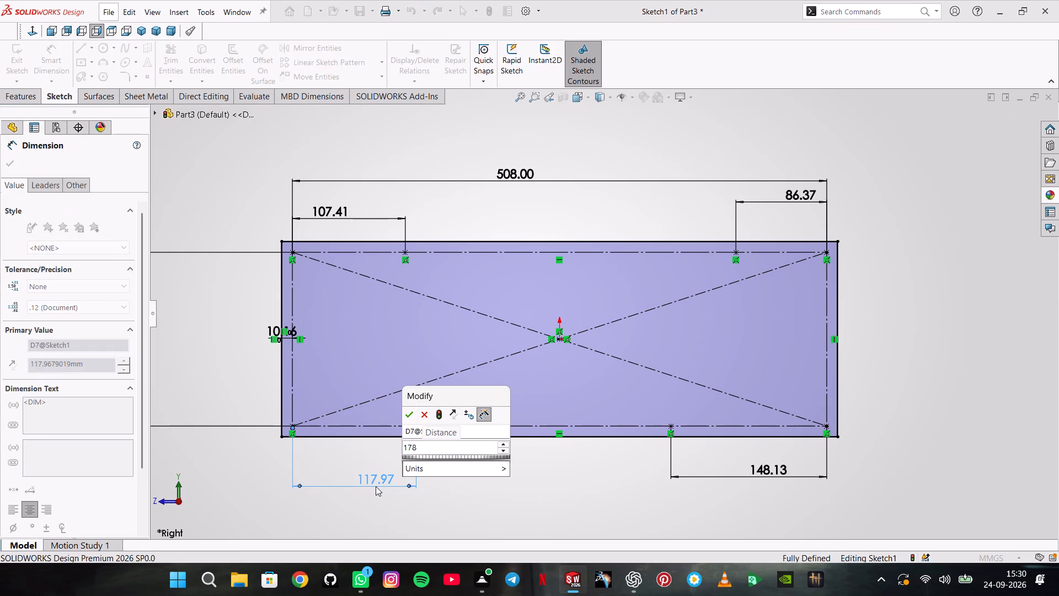
pyautogui.write('.61')
pyautogui.press('Return')
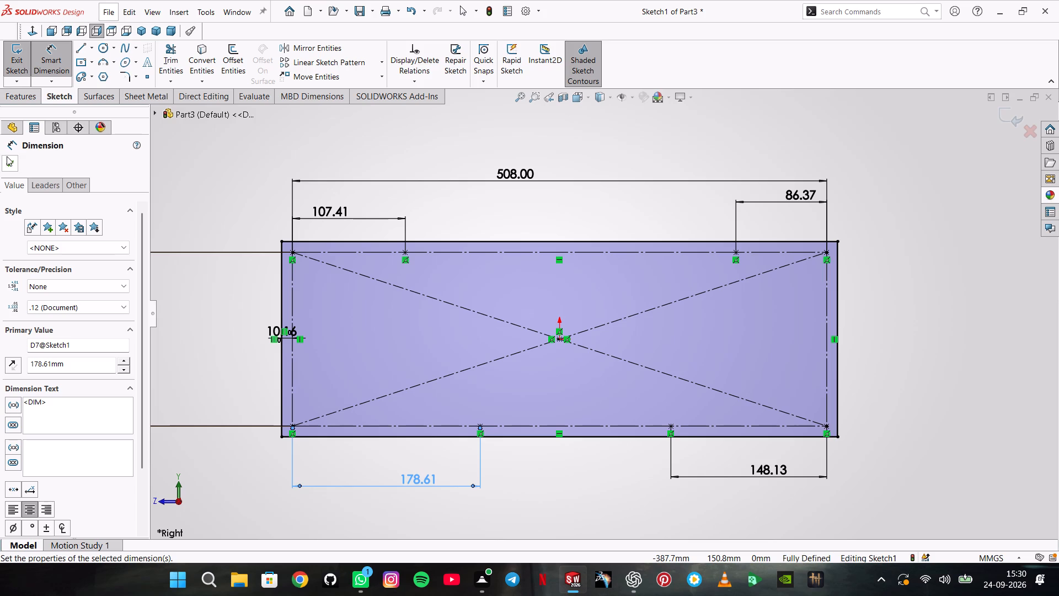
pyautogui.click(7, 156)
# Extrude the outer rectangular profile as a blind boss 63.5 mm deep.
pyautogui.click(11, 91)
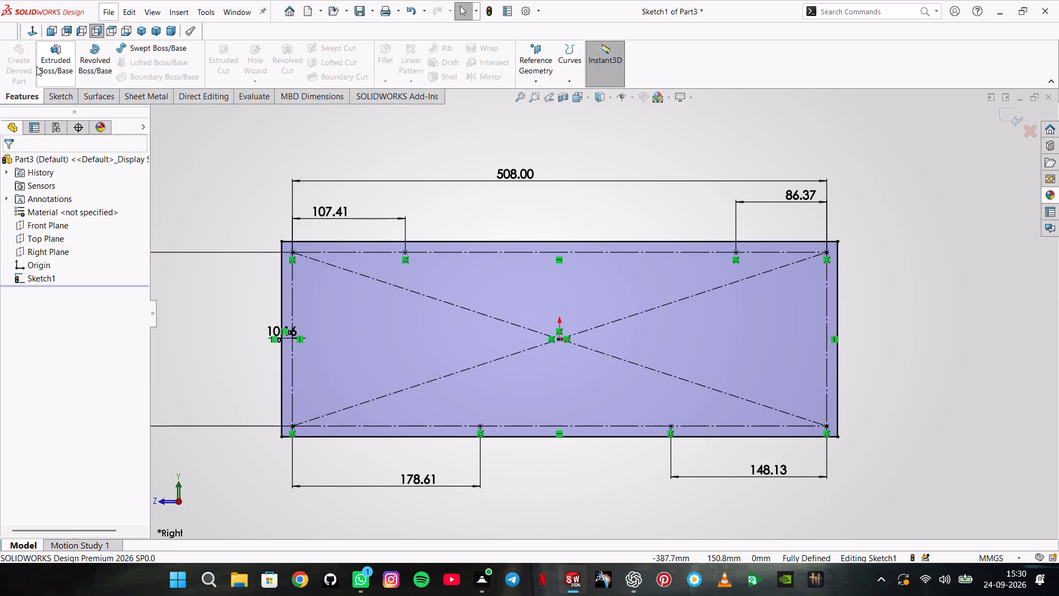
pyautogui.click(36, 66)
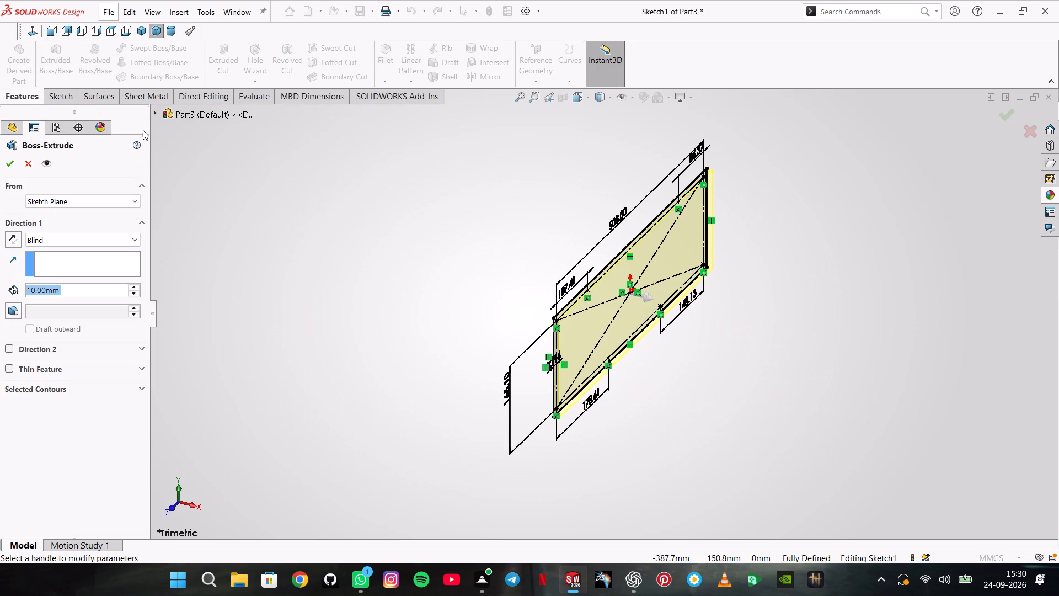
pyautogui.write('63.2')
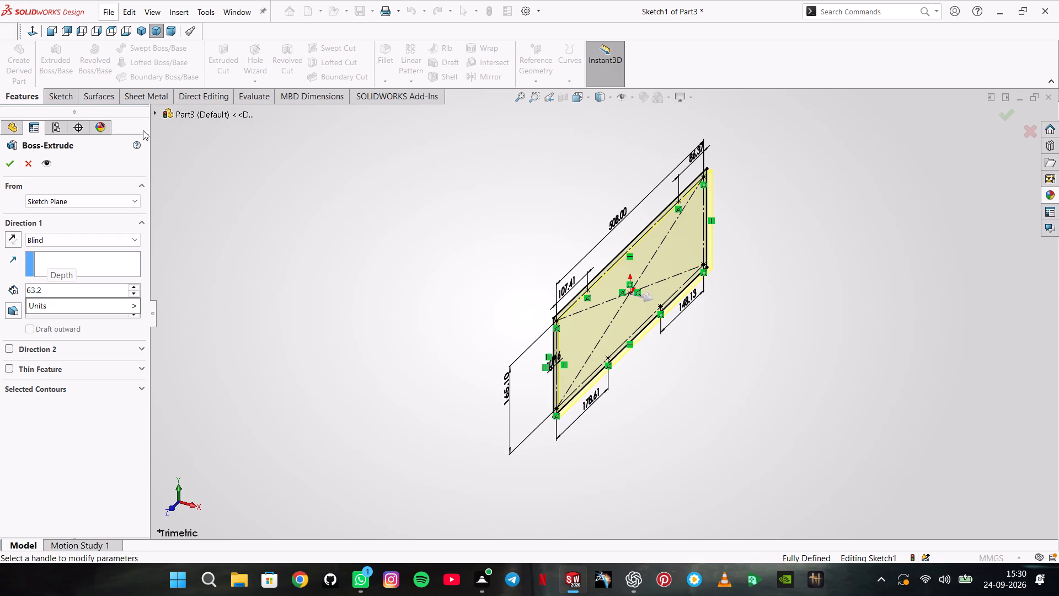
pyautogui.press('BackSpace')
pyautogui.press('5')
pyautogui.press('Return')
pyautogui.press('Return')
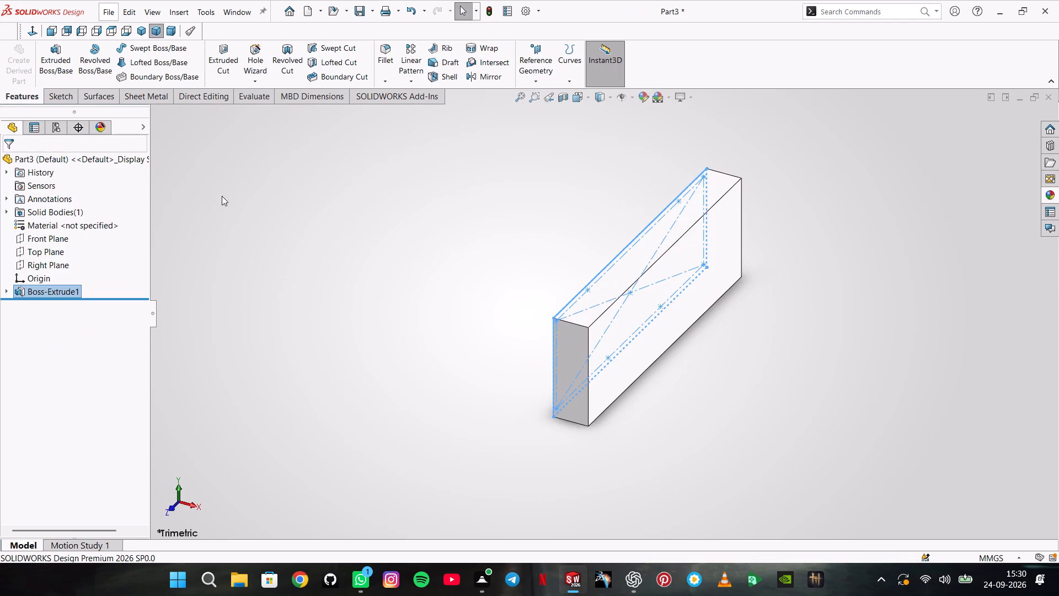
pyautogui.click(485, 230)
# Show the extrusion's profile sketch, Sketch1, on the solid block.
pyautogui.moveTo(632, 267); pyautogui.dragTo(603, 268, button='middle')
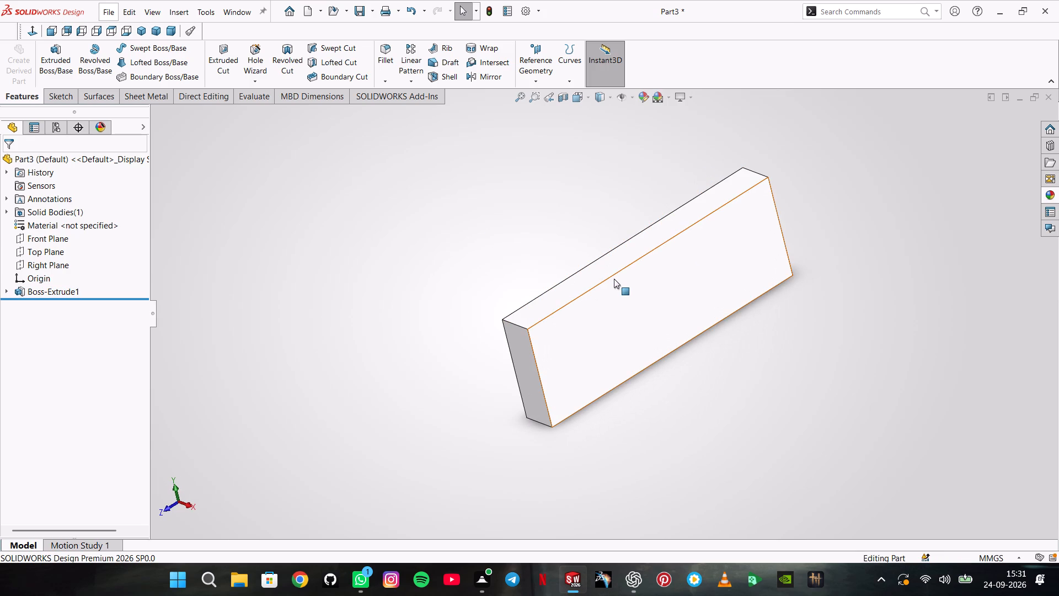
pyautogui.click(9, 291)
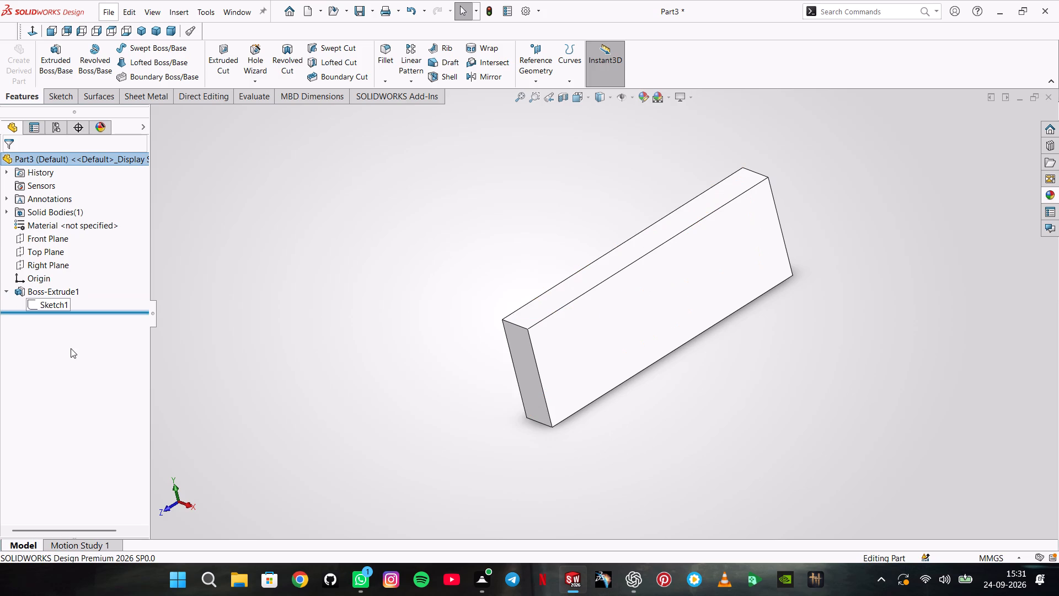
pyautogui.rightClick(58, 299)
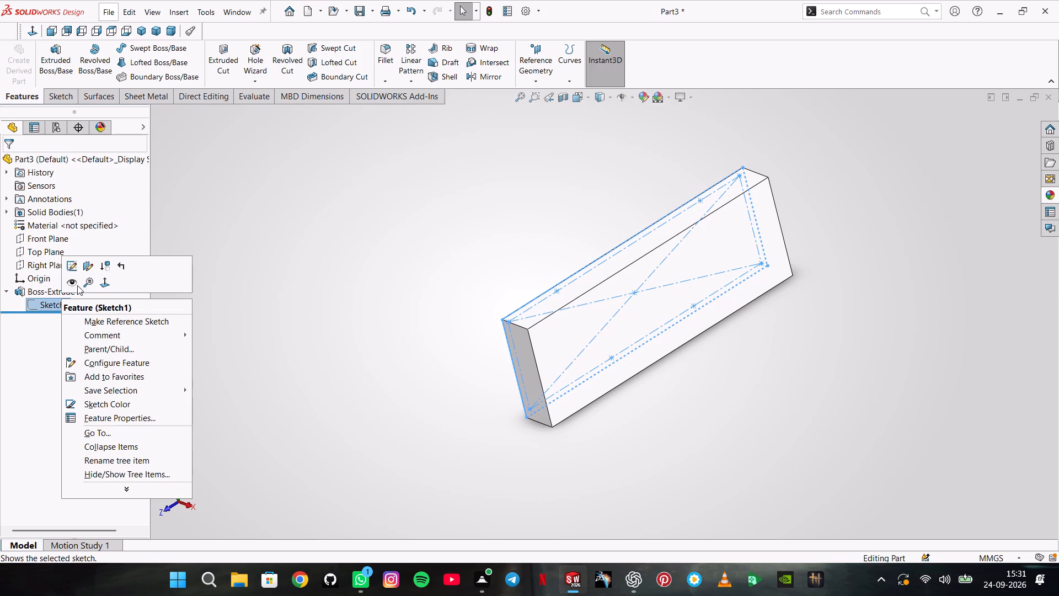
pyautogui.click(77, 285)
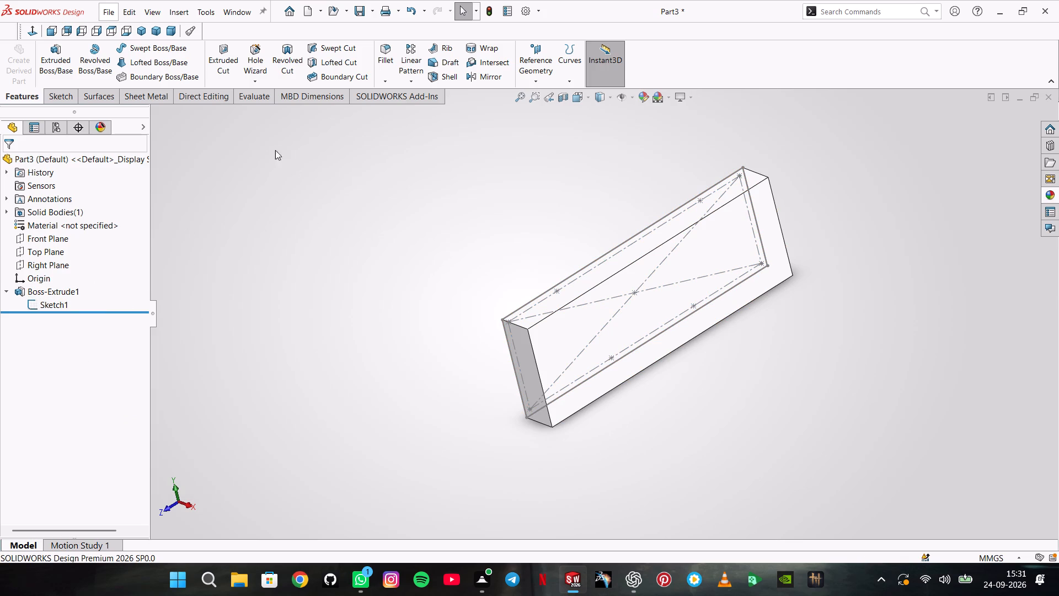
# Define a Hole Wizard counterbore for a 1/4 hex screw with counterbore diameter 0.875 in and counterbore depth 2.2 in.
pyautogui.click(247, 62)
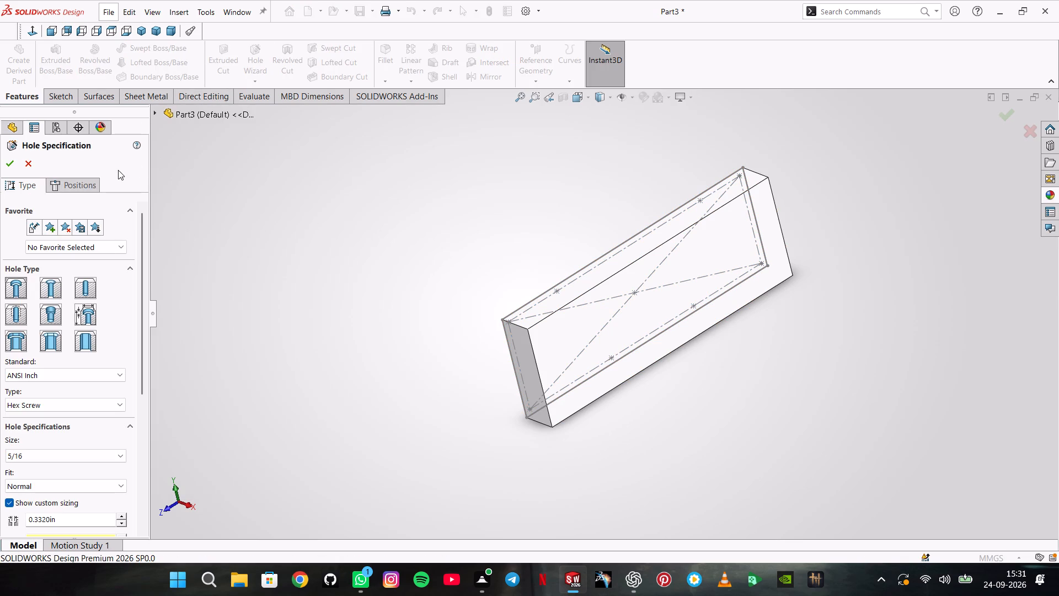
pyautogui.click(11, 287)
pyautogui.scroll(-2, 142, 341)
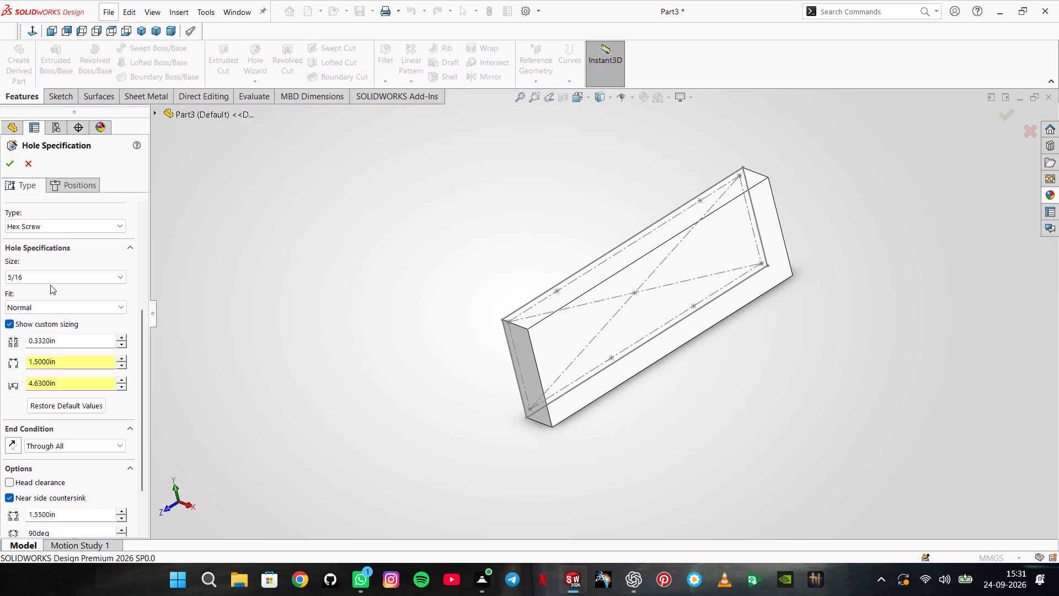
pyautogui.click(55, 274)
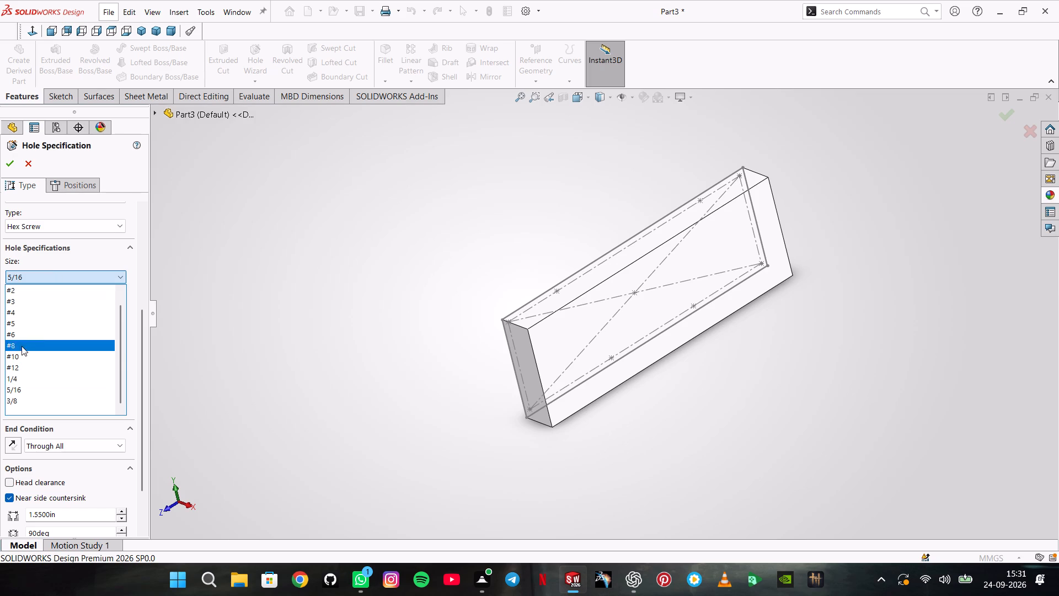
pyautogui.click(19, 377)
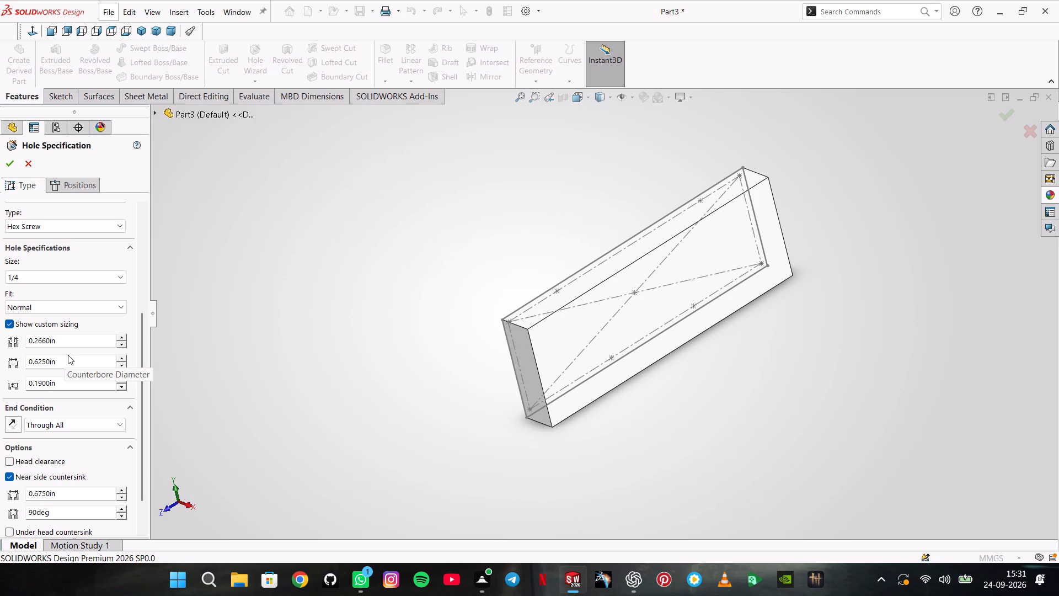
pyautogui.doubleClick(65, 365)
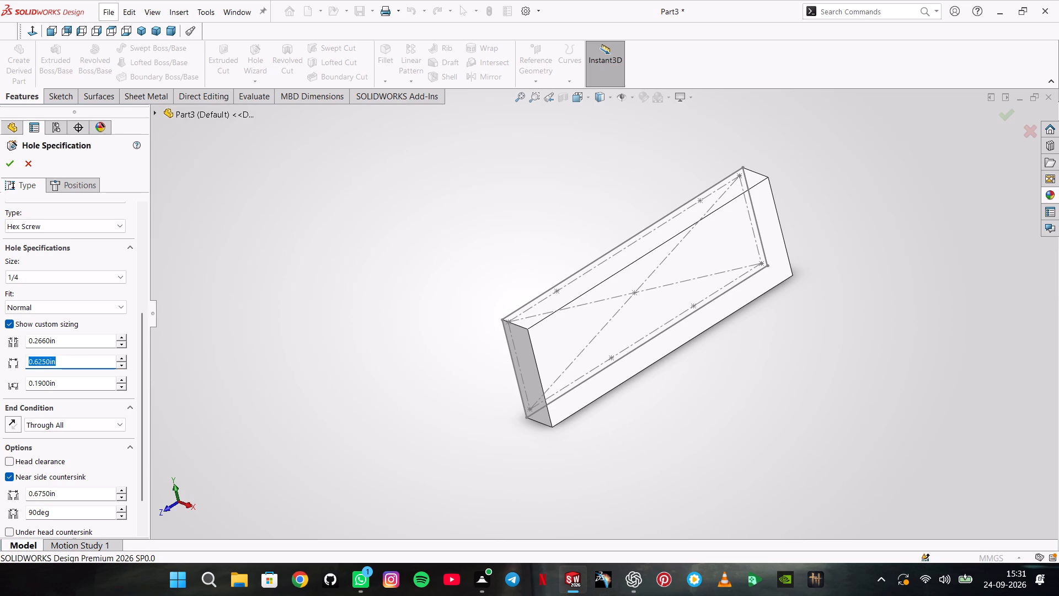
pyautogui.write('0.875')
pyautogui.press('Return')
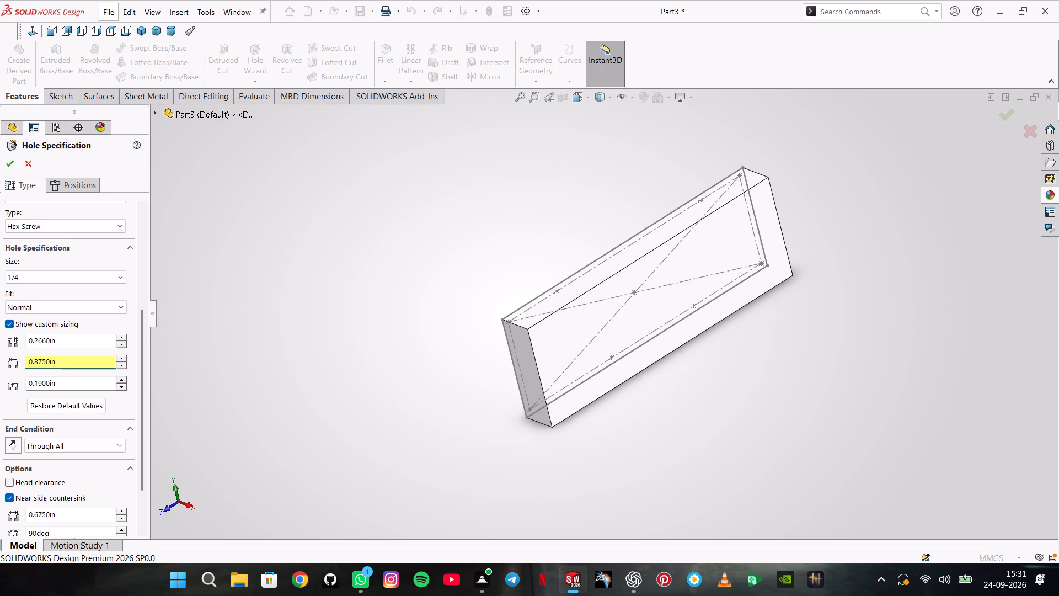
pyautogui.doubleClick(69, 386)
pyautogui.write('2.2')
pyautogui.press('Return')
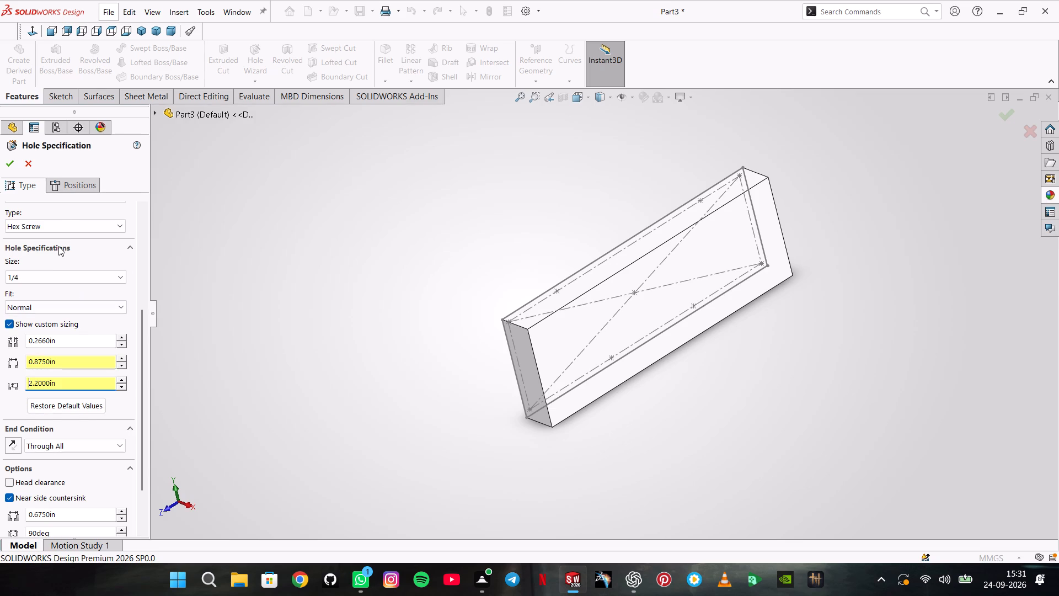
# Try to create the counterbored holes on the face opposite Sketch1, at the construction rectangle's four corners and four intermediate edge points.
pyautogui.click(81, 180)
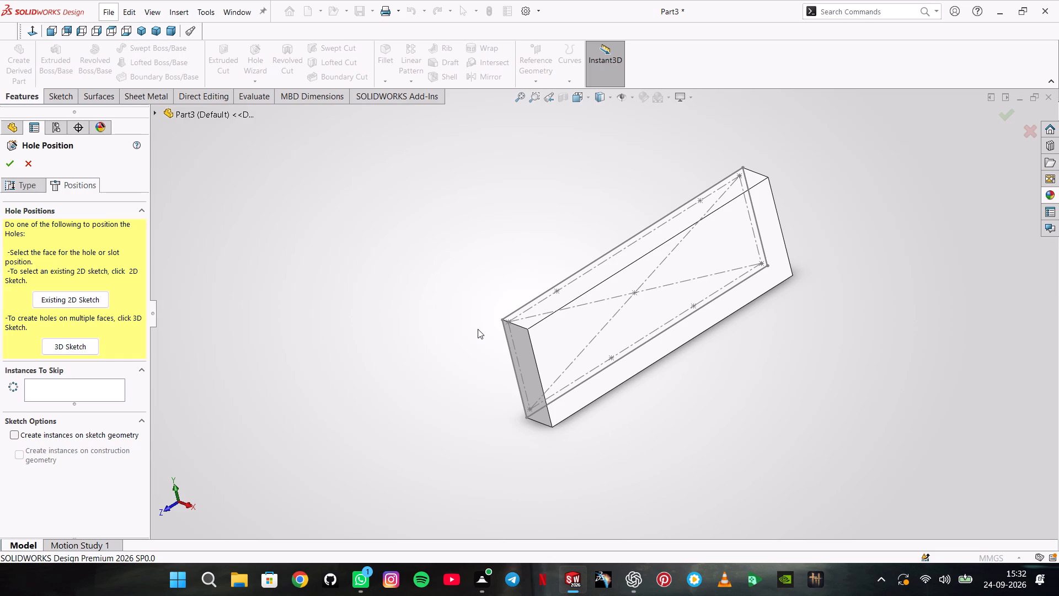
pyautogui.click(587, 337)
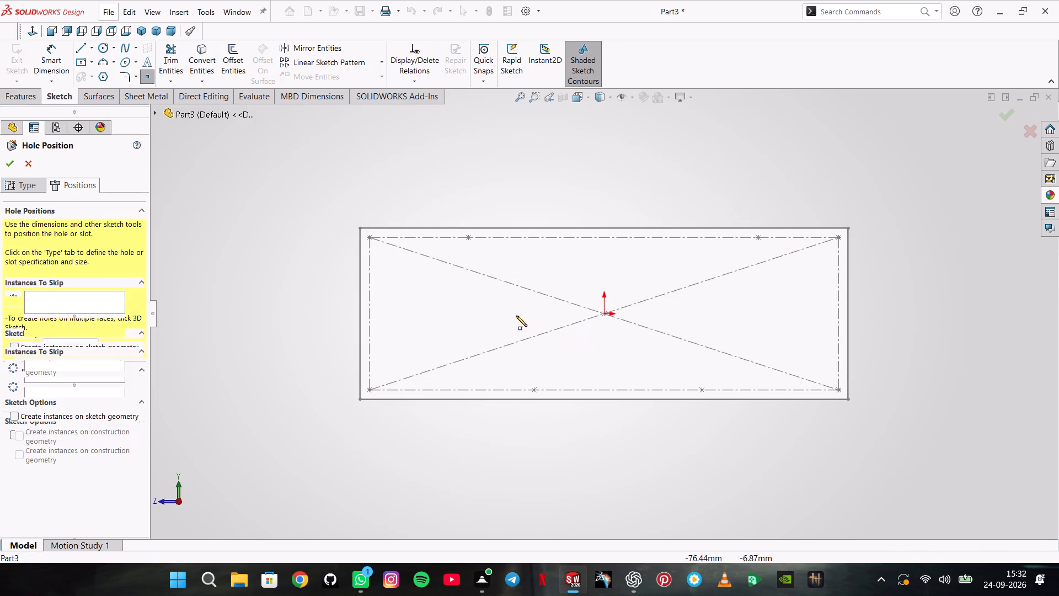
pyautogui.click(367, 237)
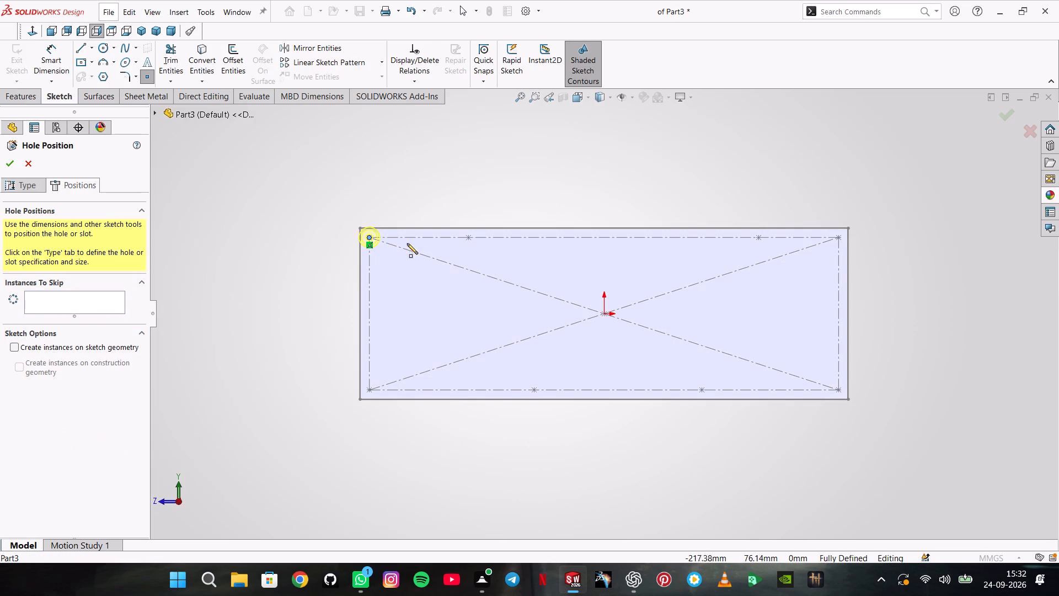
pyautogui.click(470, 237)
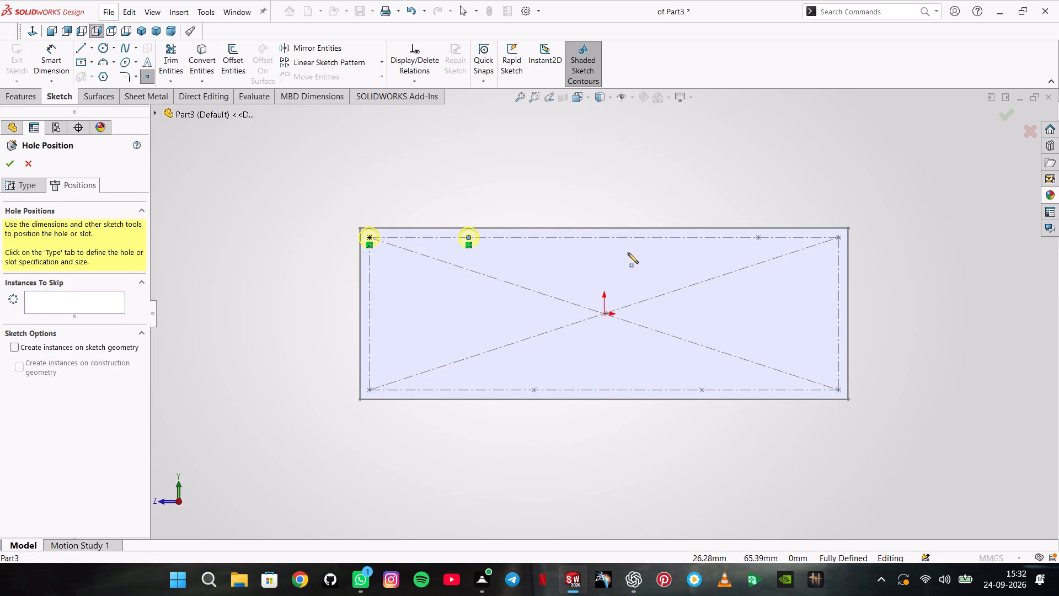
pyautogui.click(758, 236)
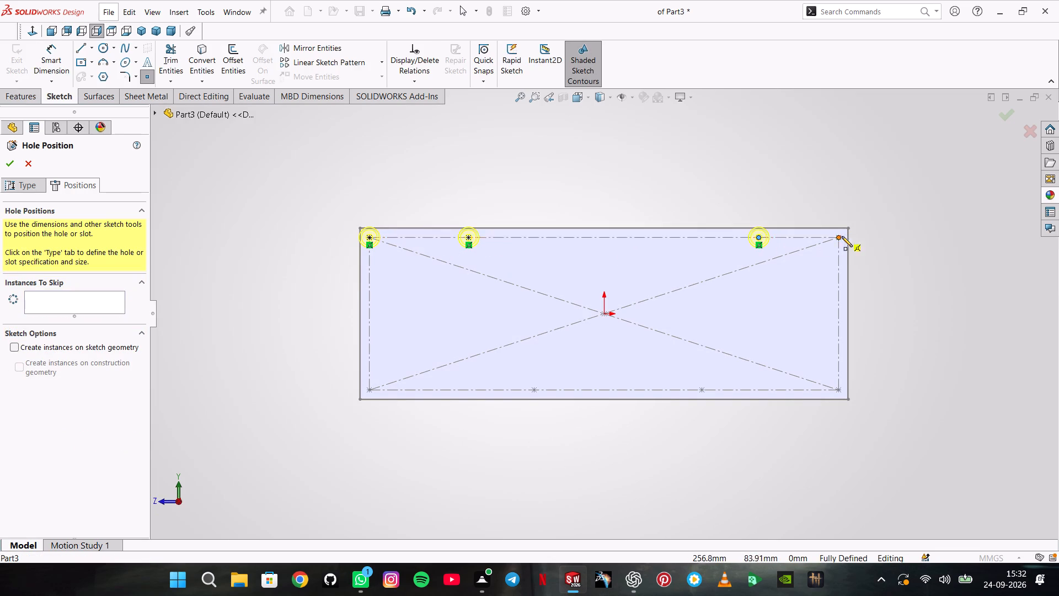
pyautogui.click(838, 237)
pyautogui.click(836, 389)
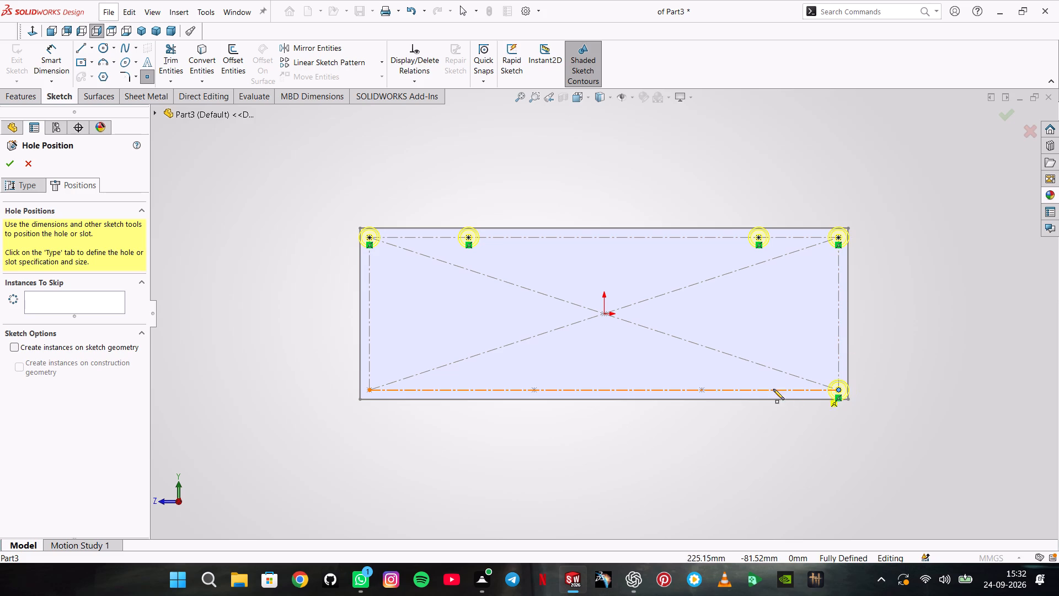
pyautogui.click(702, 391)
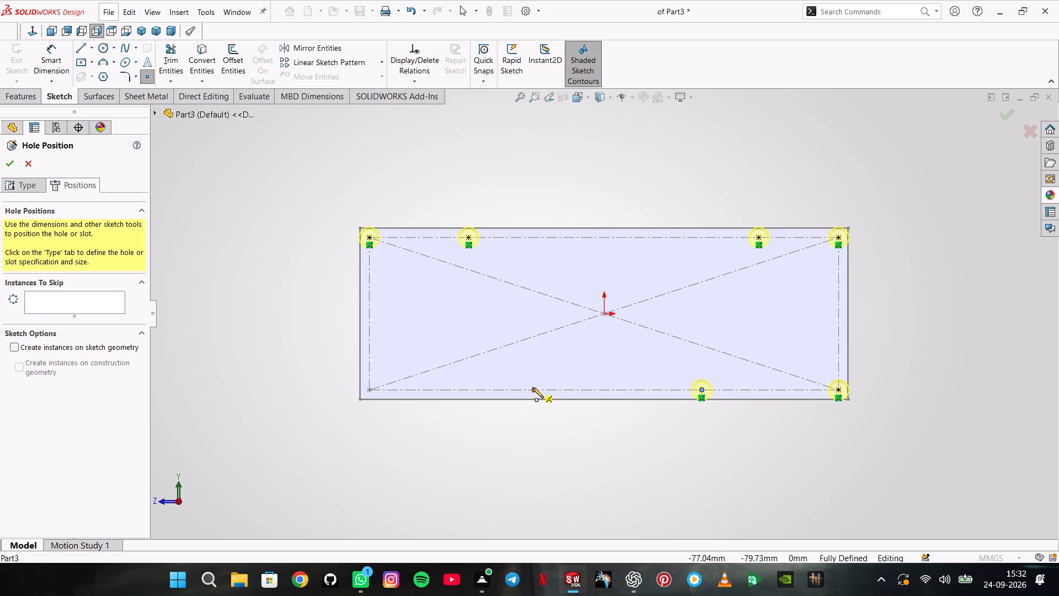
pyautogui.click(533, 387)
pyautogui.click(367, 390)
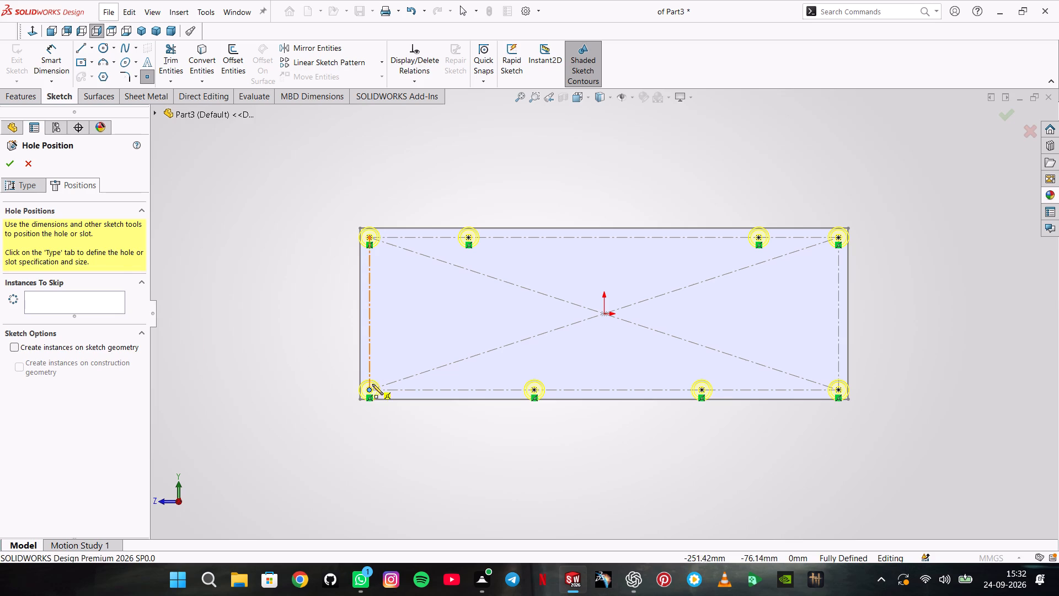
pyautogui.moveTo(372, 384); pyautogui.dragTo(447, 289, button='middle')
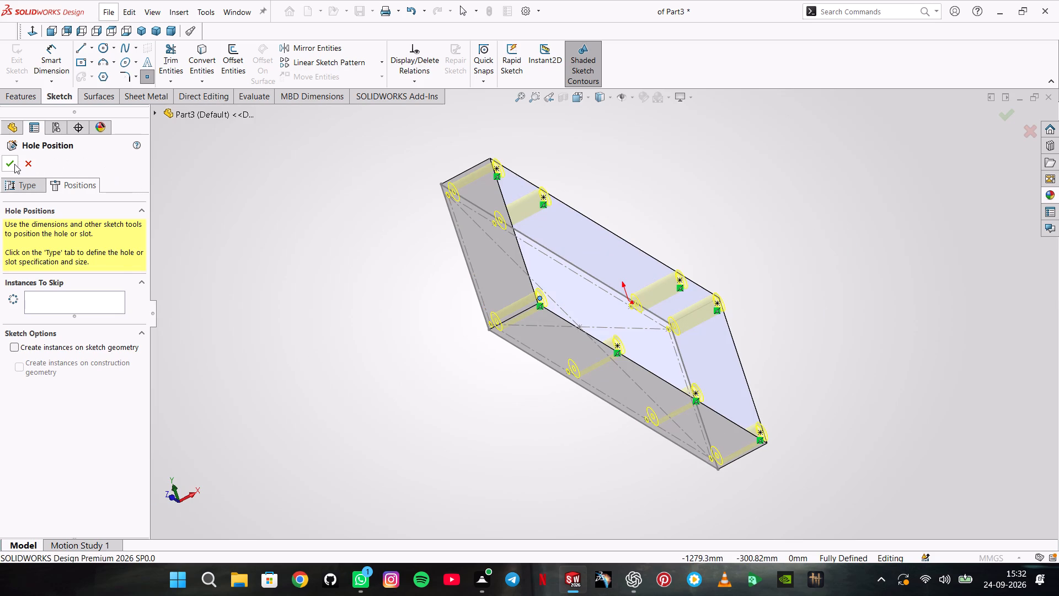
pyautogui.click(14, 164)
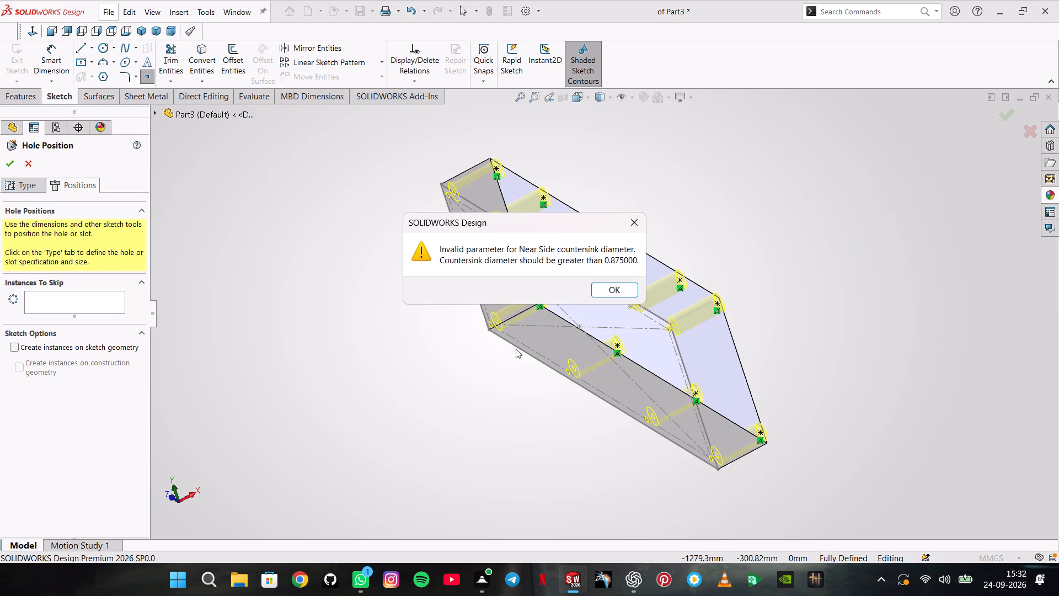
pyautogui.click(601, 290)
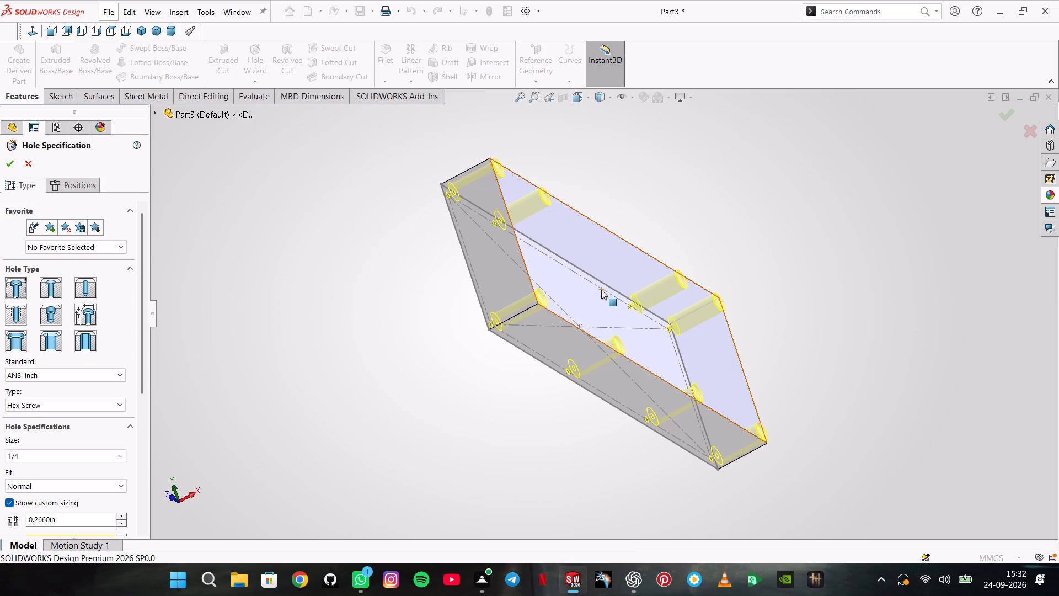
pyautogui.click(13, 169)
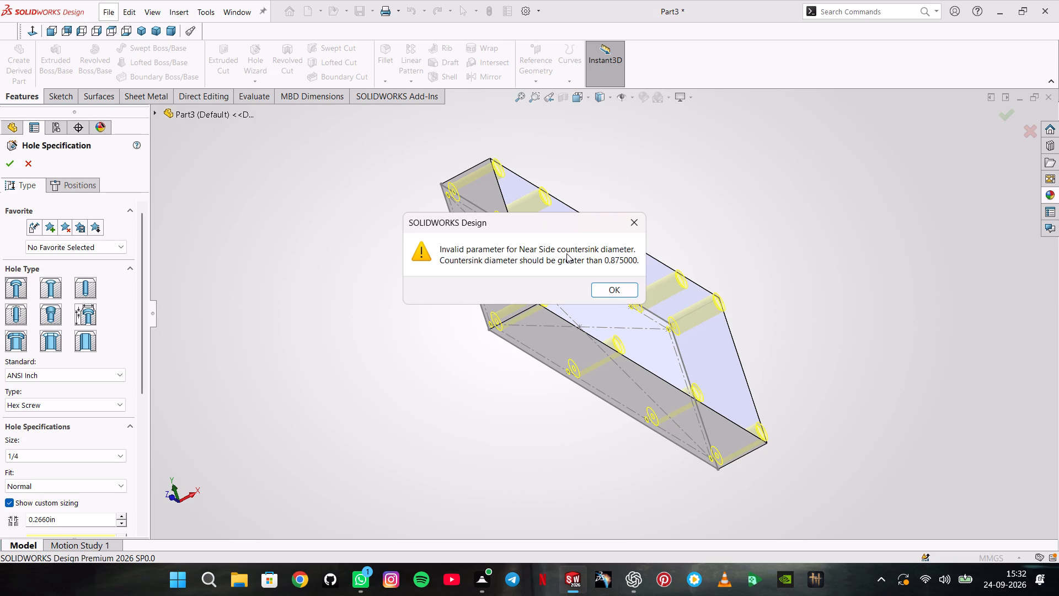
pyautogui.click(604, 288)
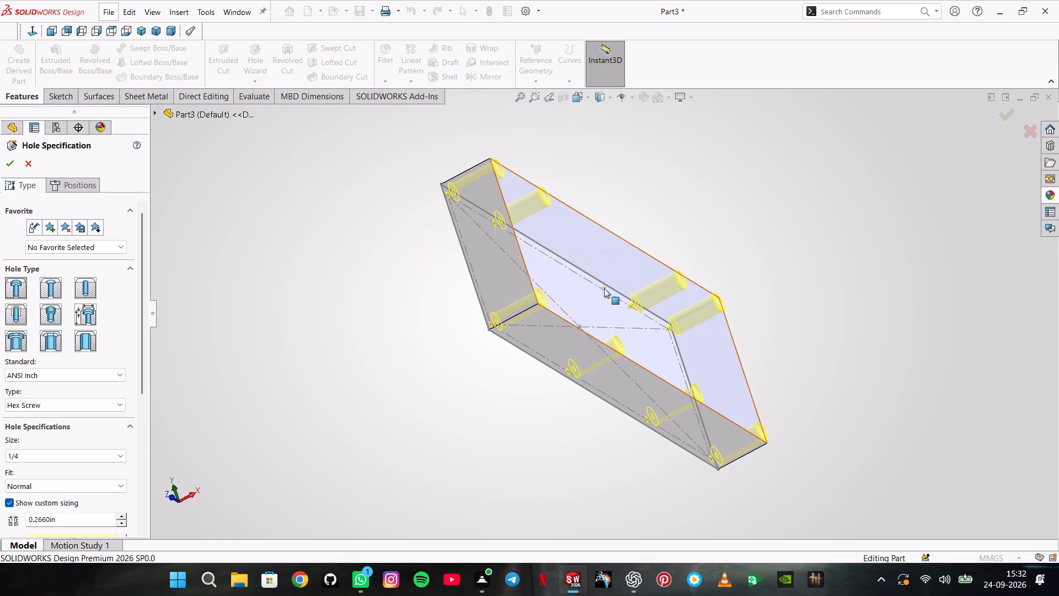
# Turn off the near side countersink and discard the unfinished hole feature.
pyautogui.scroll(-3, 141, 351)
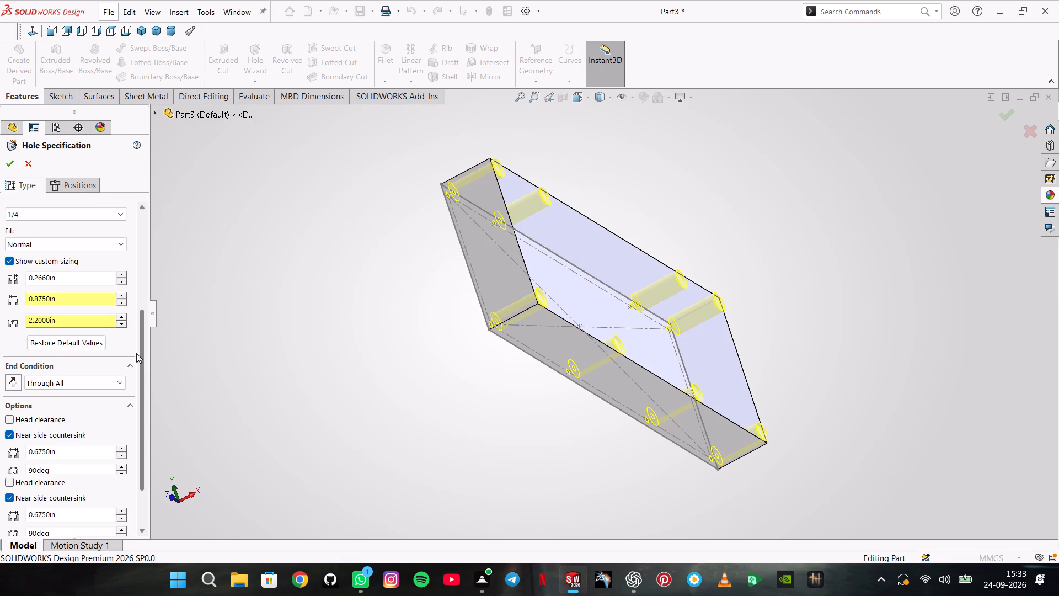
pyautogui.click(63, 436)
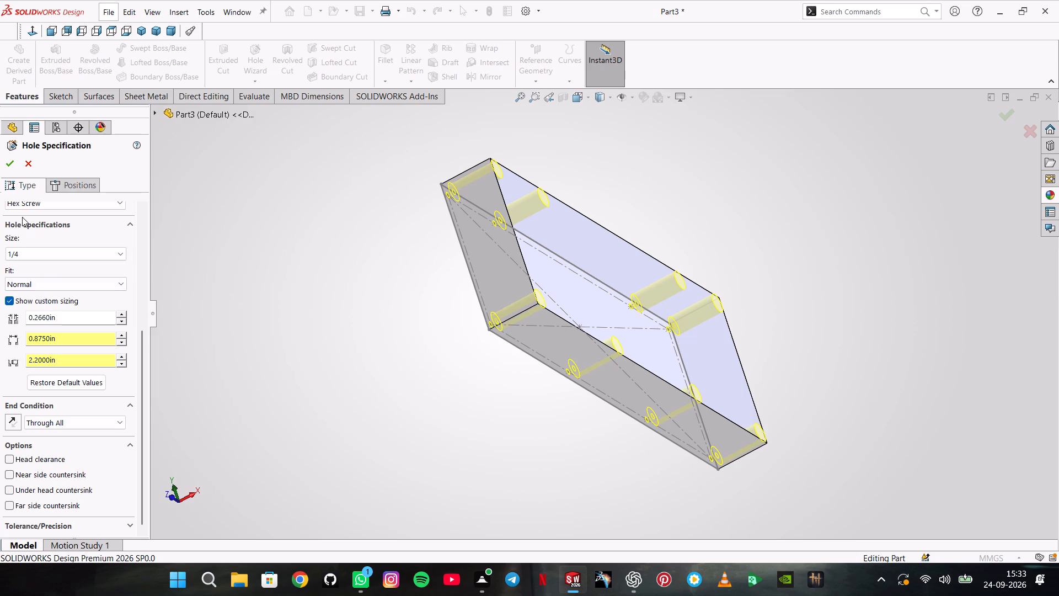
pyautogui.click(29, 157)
# Define a new Hole Wizard counterbore for a 1/4 hex screw, with counterbore diameter 0.875 in and near side countersink enabled.
pyautogui.moveTo(338, 198); pyautogui.dragTo(283, 218, button='middle')
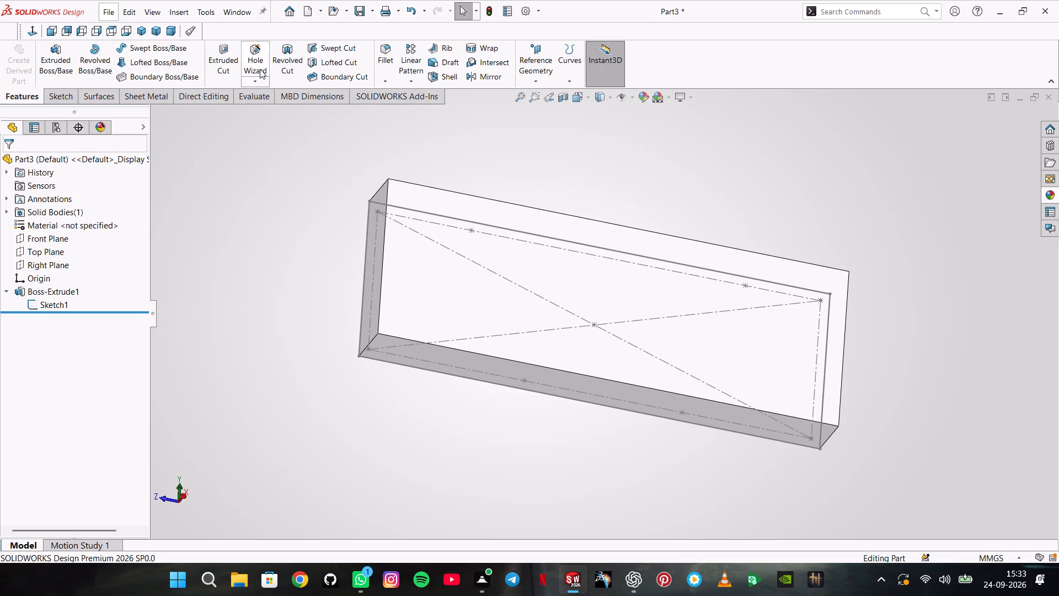
pyautogui.click(261, 61)
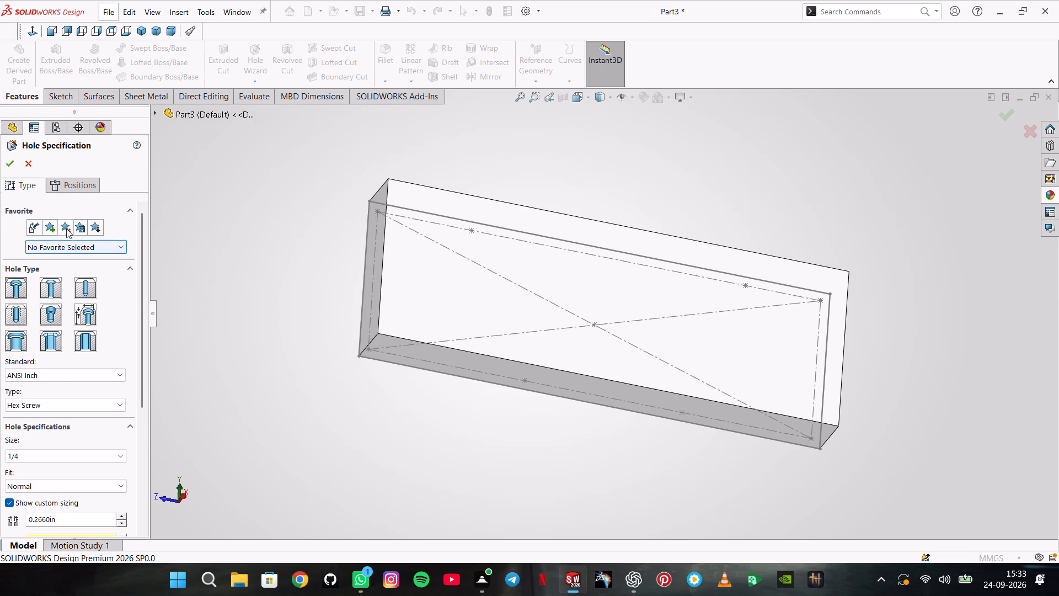
pyautogui.click(9, 280)
pyautogui.click(14, 285)
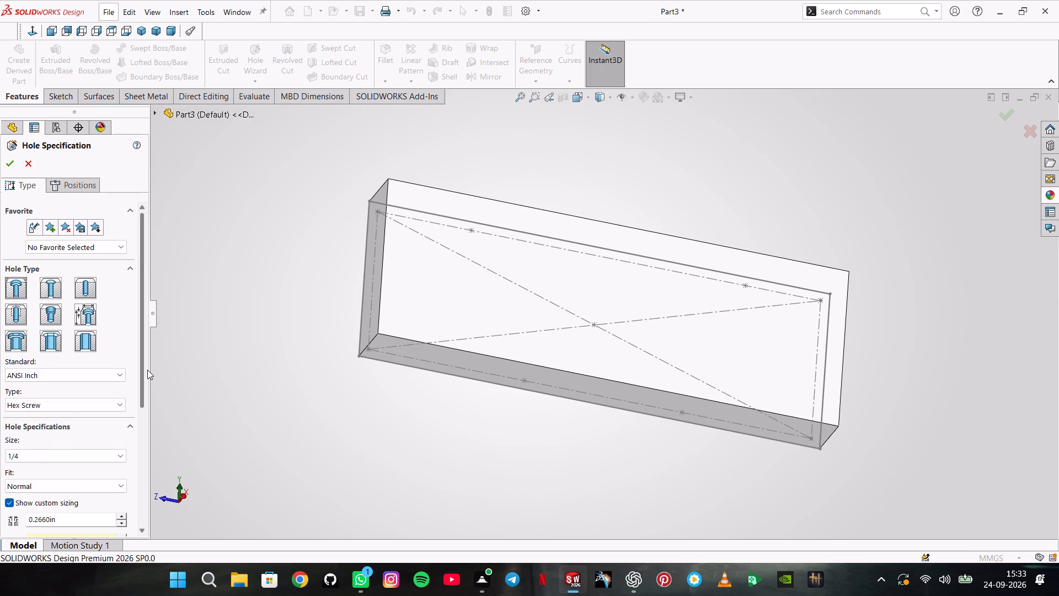
pyautogui.scroll(-1, 147, 370)
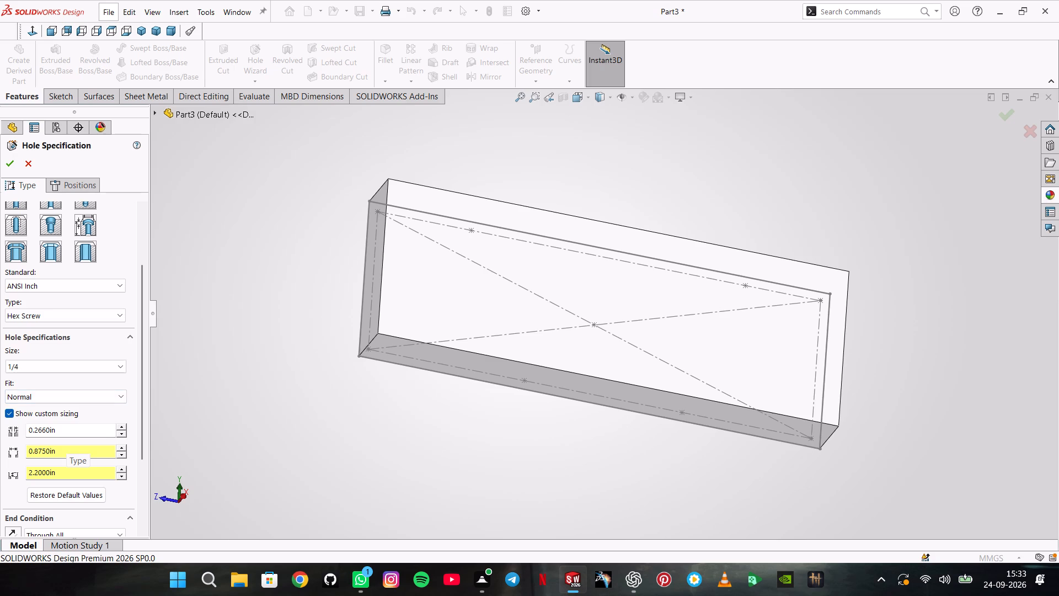
pyautogui.click(40, 451)
pyautogui.press('BackSpace')
pyautogui.press('8')
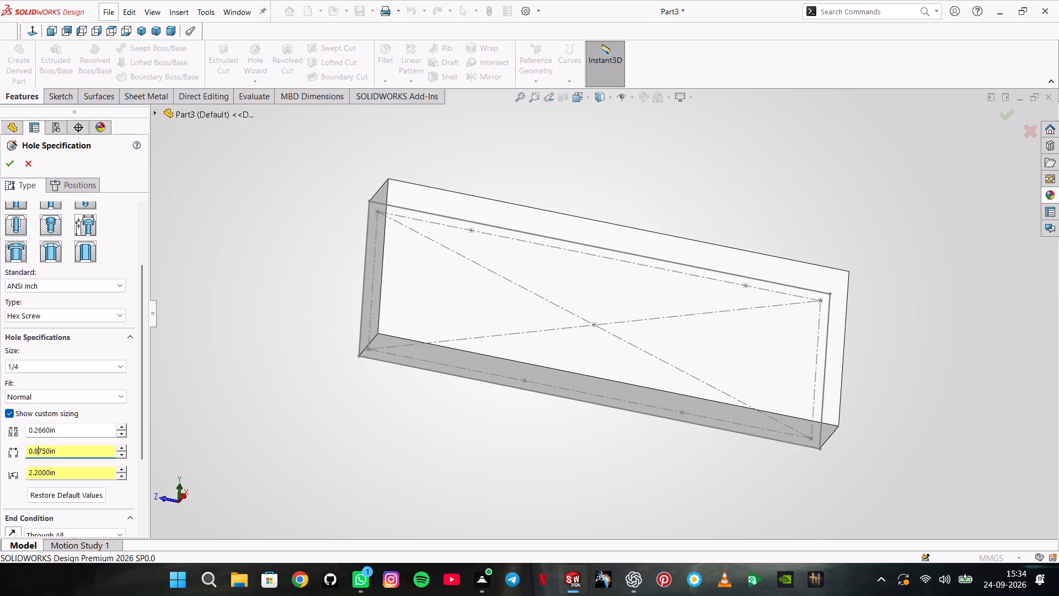
pyautogui.scroll(-1, 141, 446)
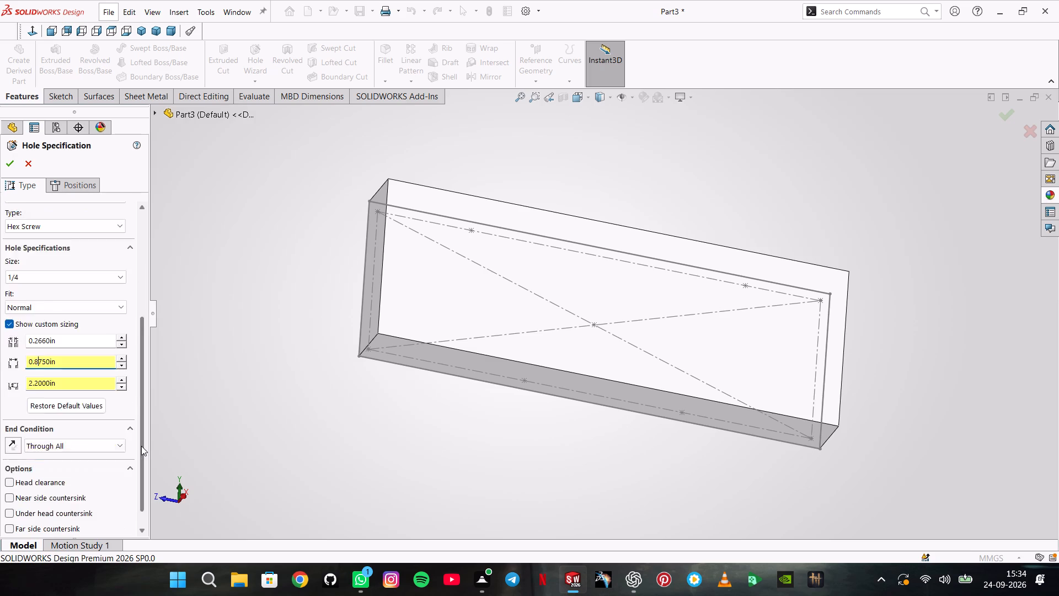
pyautogui.scroll(-1, 141, 446)
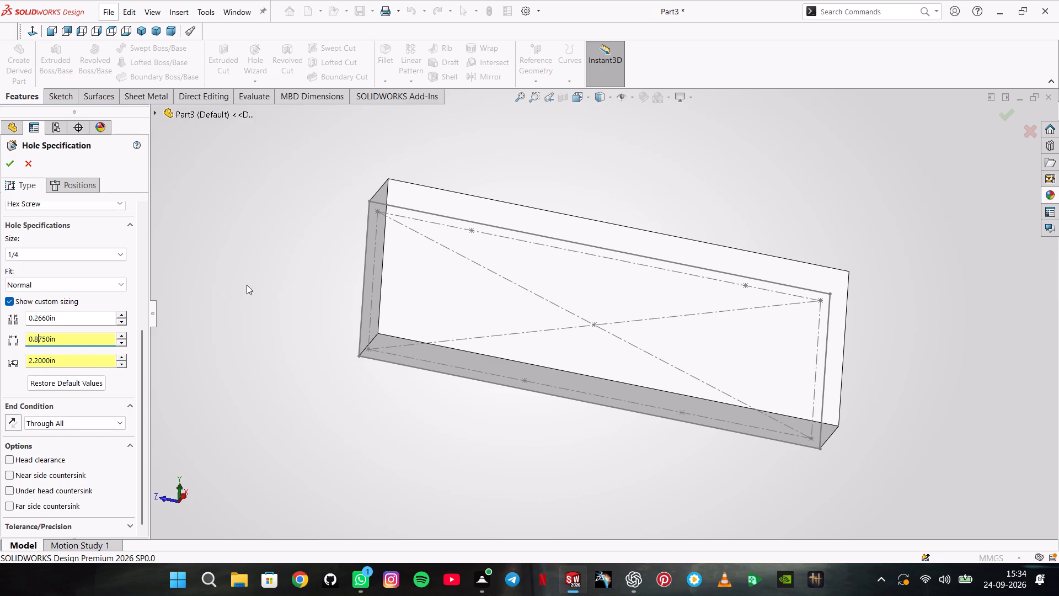
pyautogui.moveTo(295, 273); pyautogui.dragTo(379, 315, button='middle')
pyautogui.scroll(1, 379, 315)
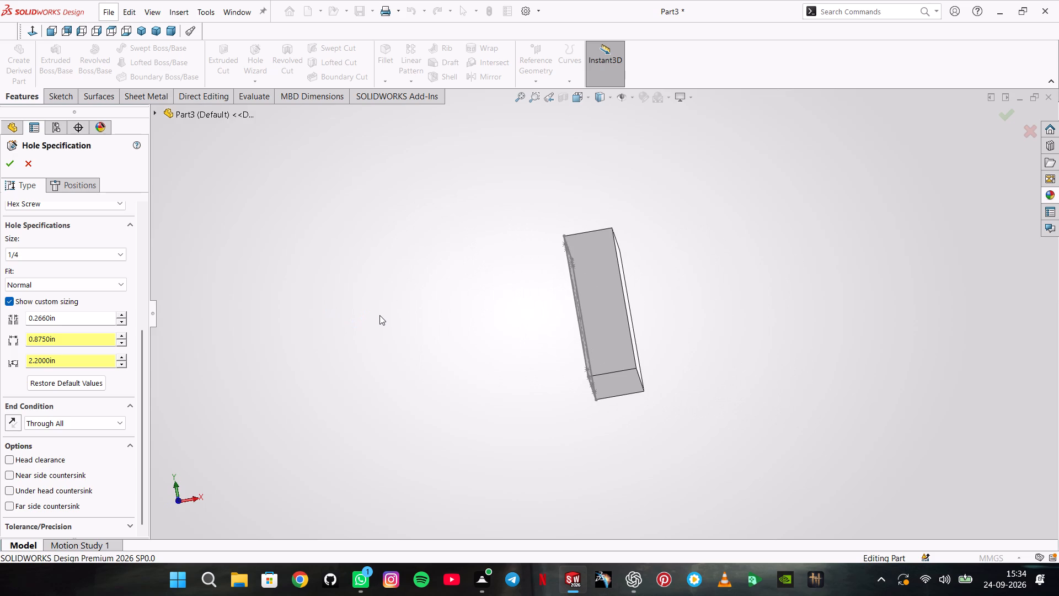
pyautogui.moveTo(442, 302); pyautogui.dragTo(402, 310, button='middle')
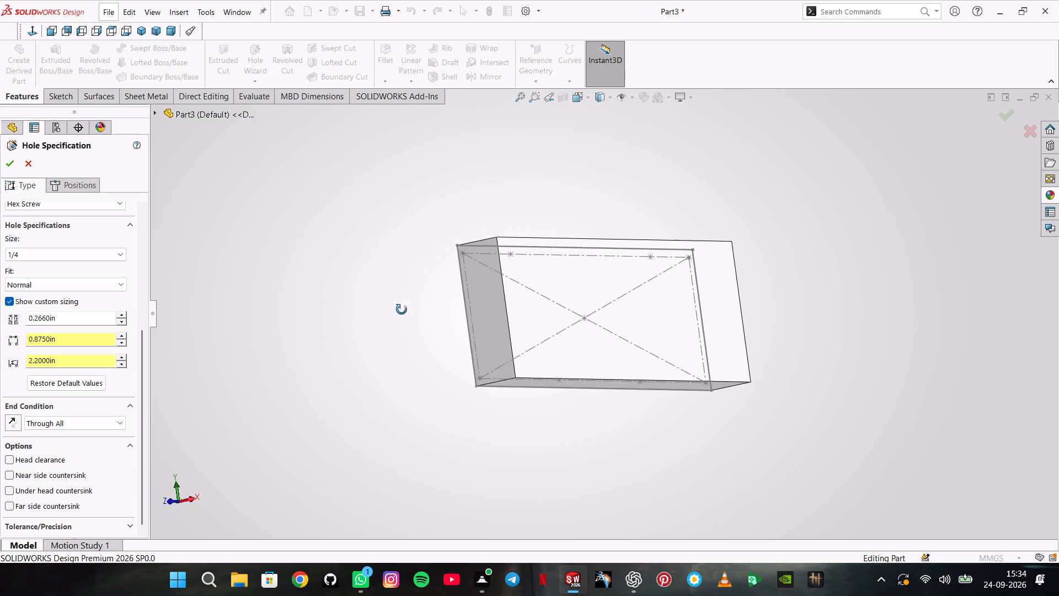
pyautogui.moveTo(402, 310); pyautogui.dragTo(394, 307, button='middle')
pyautogui.moveTo(398, 308); pyautogui.dragTo(616, 278, button='middle')
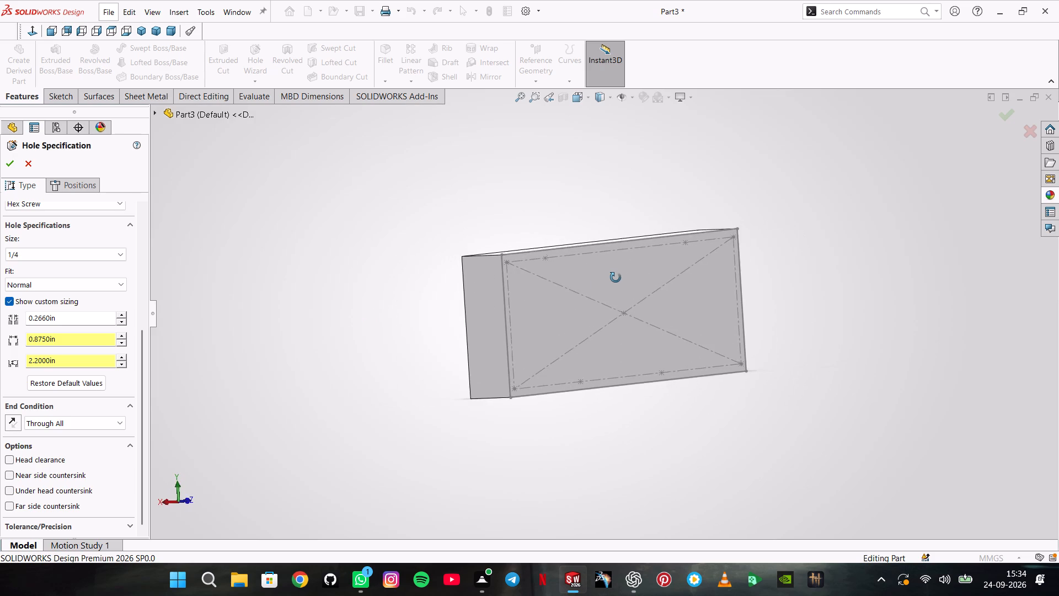
pyautogui.moveTo(616, 278); pyautogui.dragTo(534, 306, button='middle')
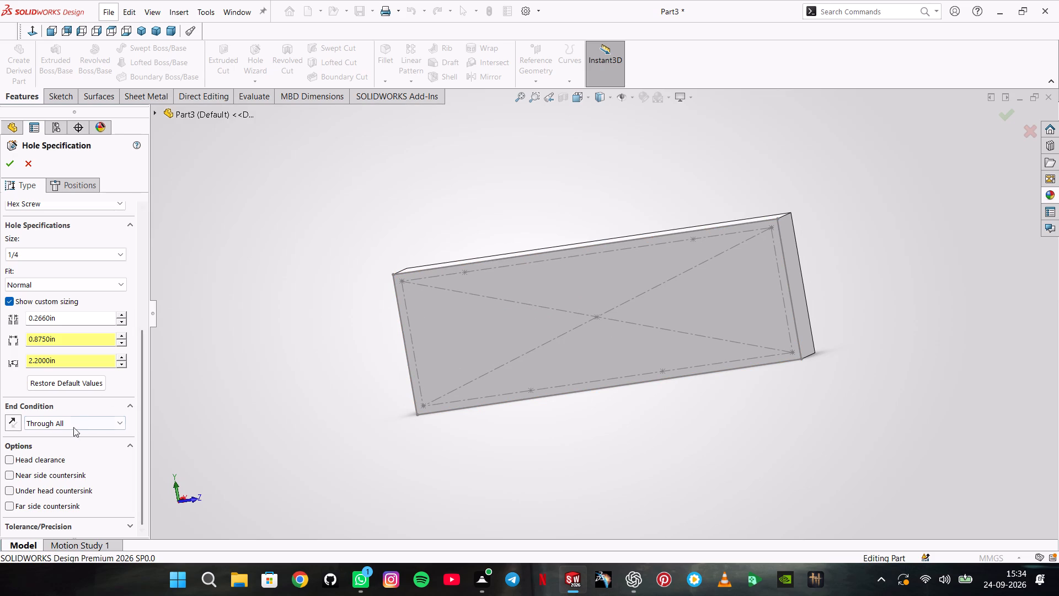
pyautogui.click(48, 473)
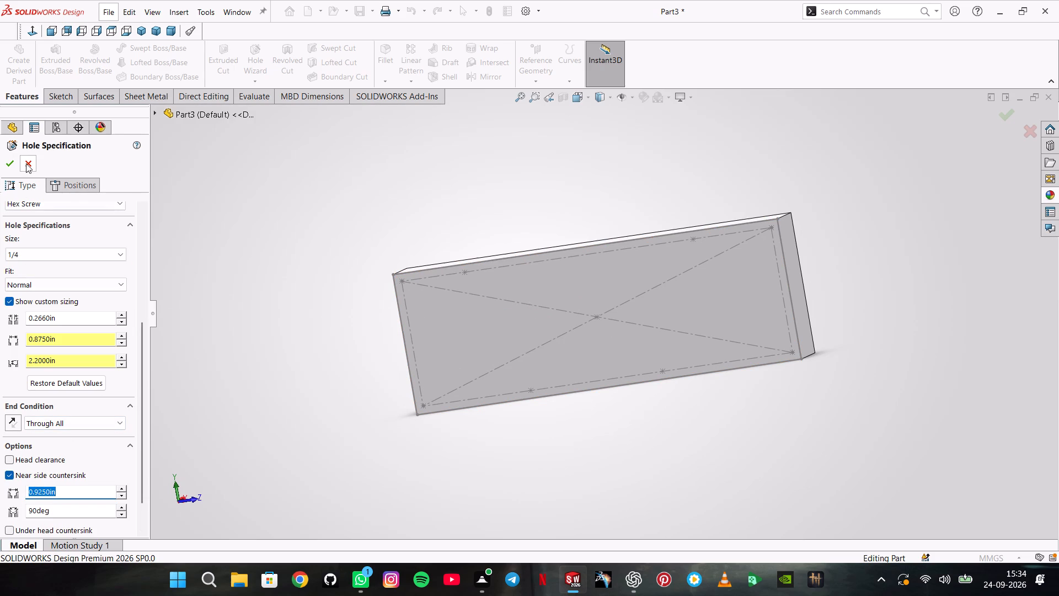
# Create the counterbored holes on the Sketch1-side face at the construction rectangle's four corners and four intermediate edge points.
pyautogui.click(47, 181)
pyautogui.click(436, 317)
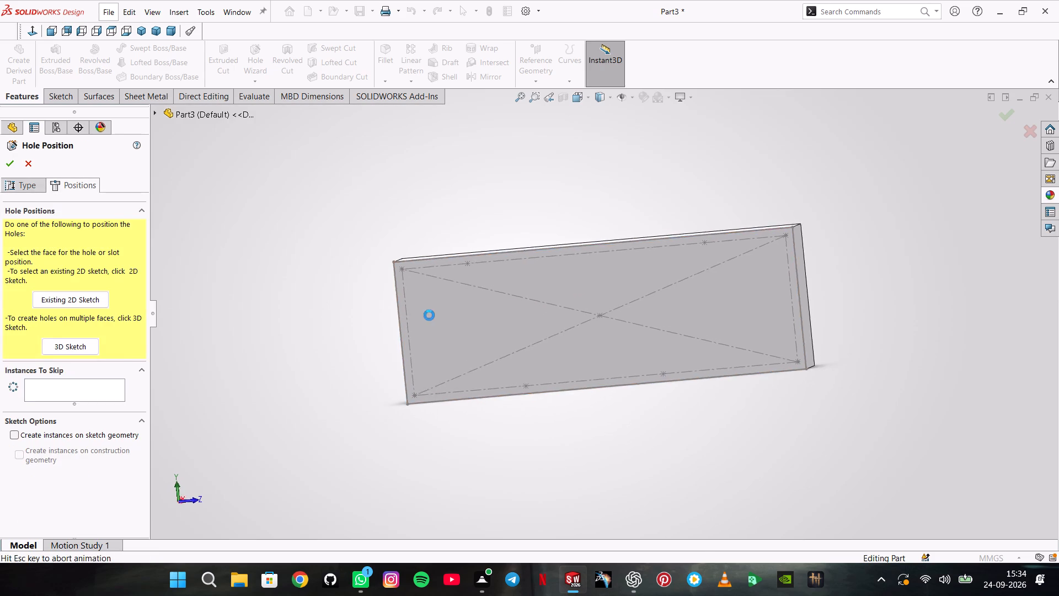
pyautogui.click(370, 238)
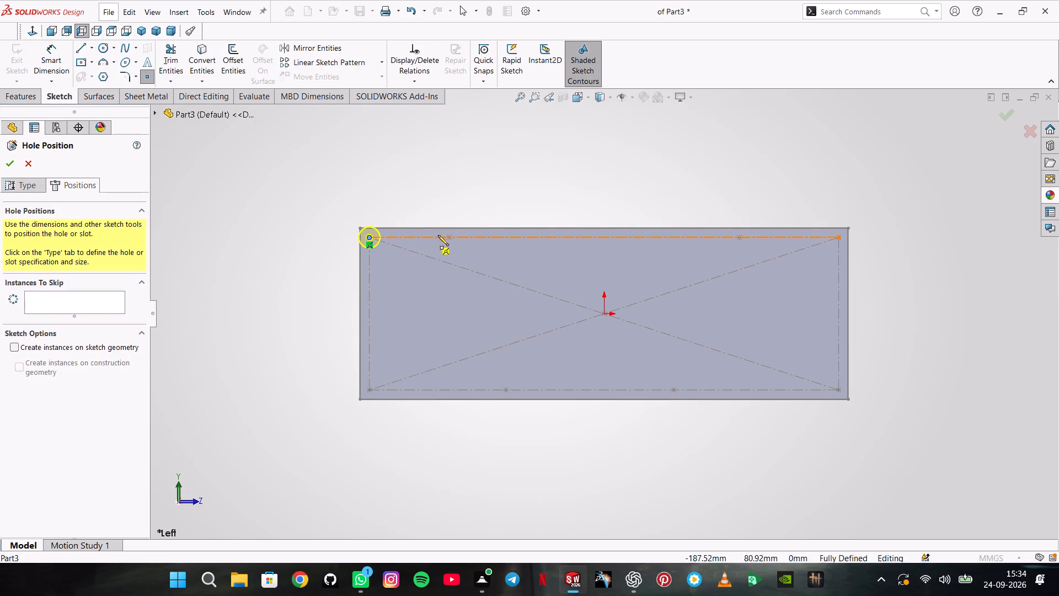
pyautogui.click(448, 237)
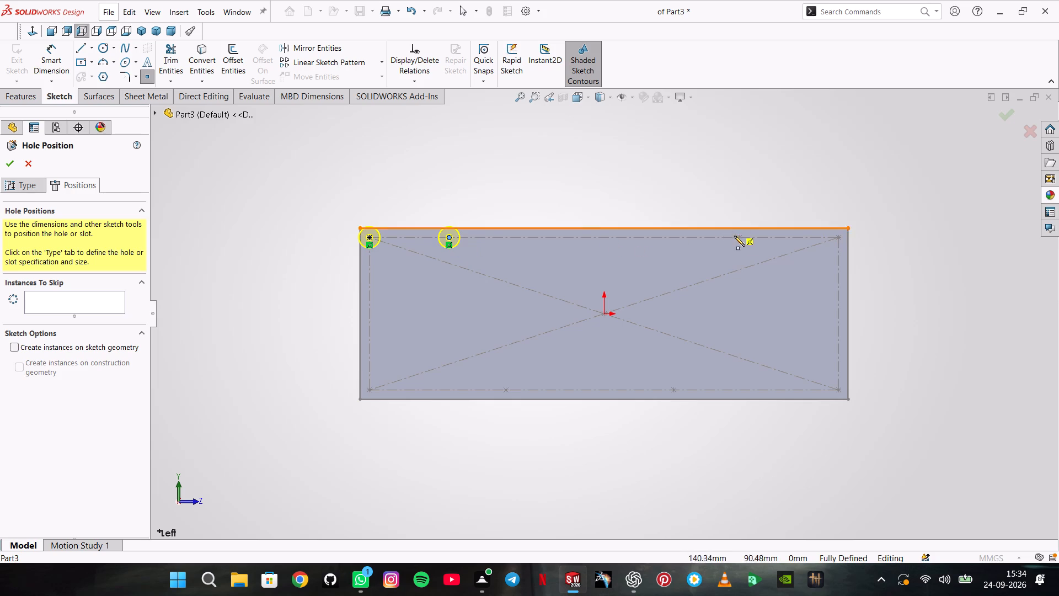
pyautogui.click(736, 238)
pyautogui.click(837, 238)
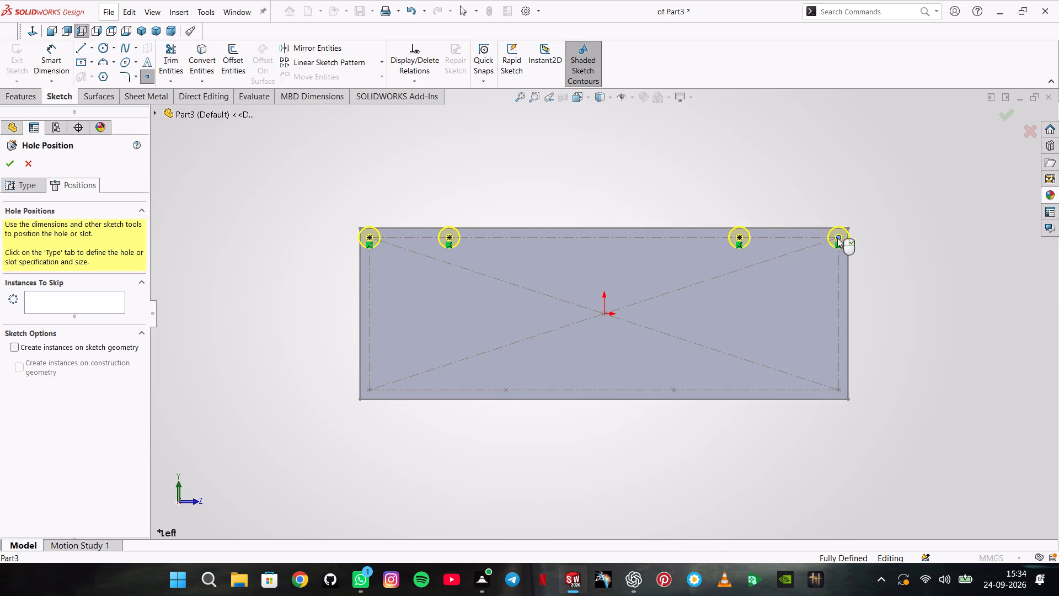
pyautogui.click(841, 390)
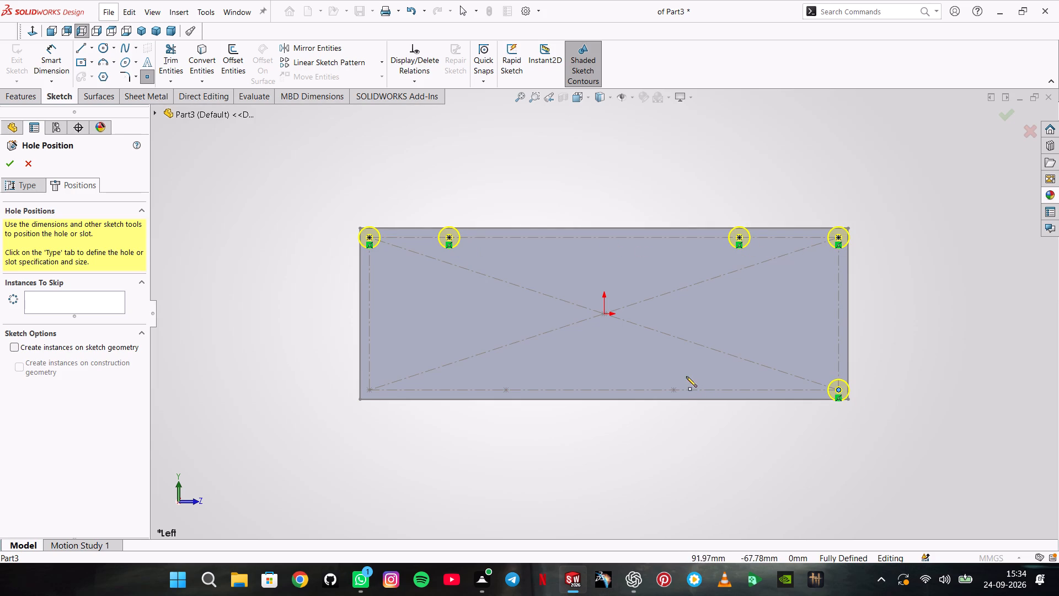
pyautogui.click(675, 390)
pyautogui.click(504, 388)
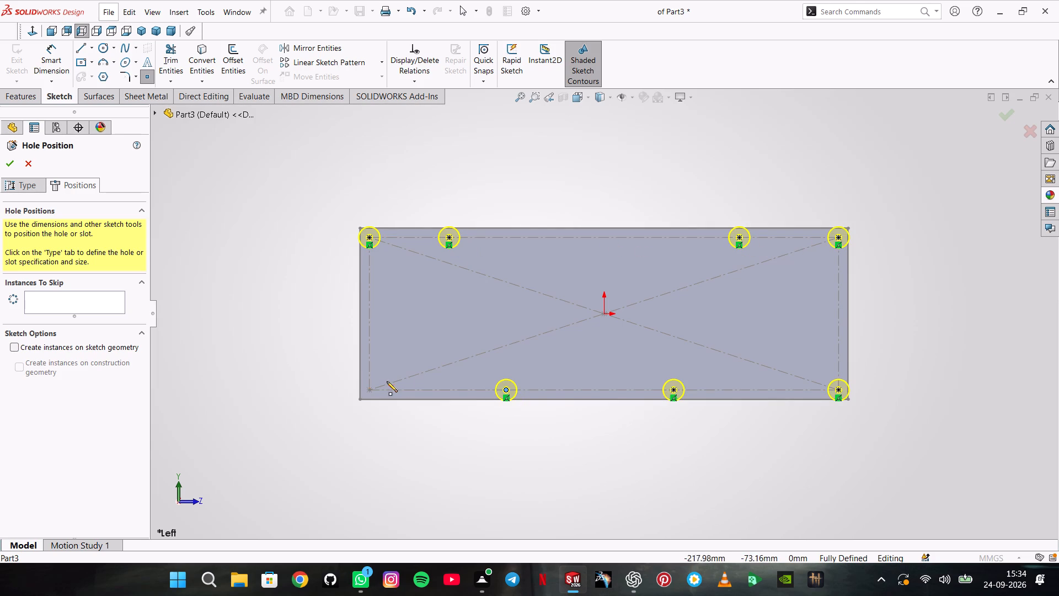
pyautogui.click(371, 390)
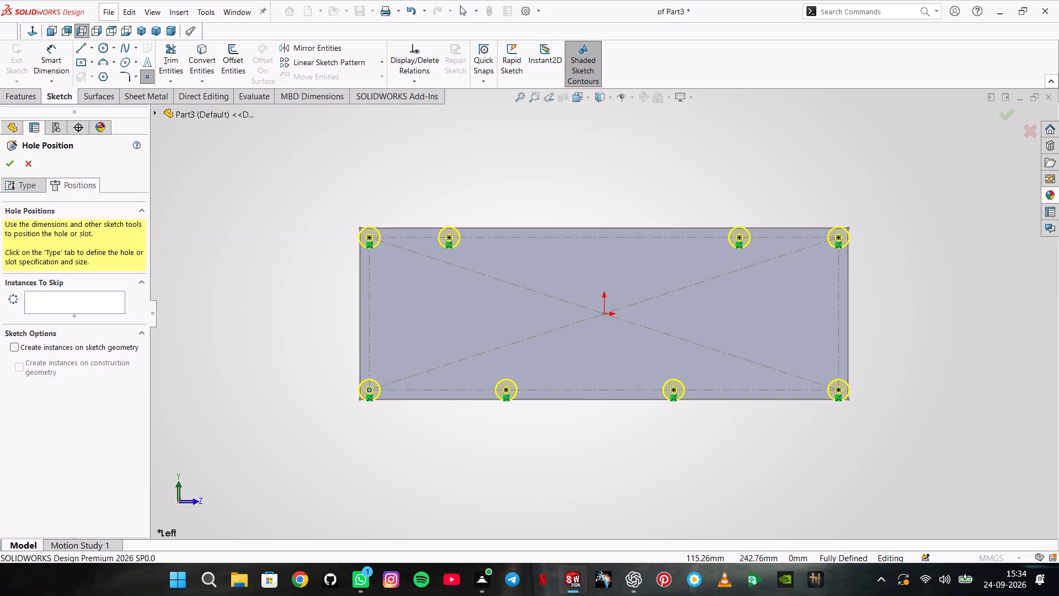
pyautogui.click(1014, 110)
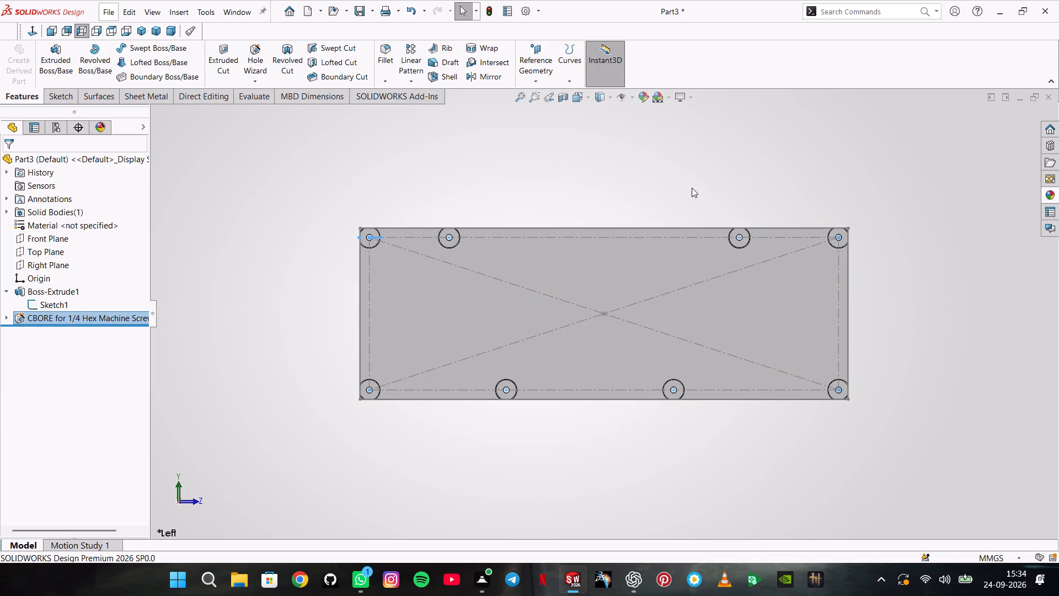
# Examine the eight counterbored holes and how they meet the block's outer side faces.
pyautogui.click(718, 191)
pyautogui.moveTo(725, 189); pyautogui.dragTo(687, 264, button='middle')
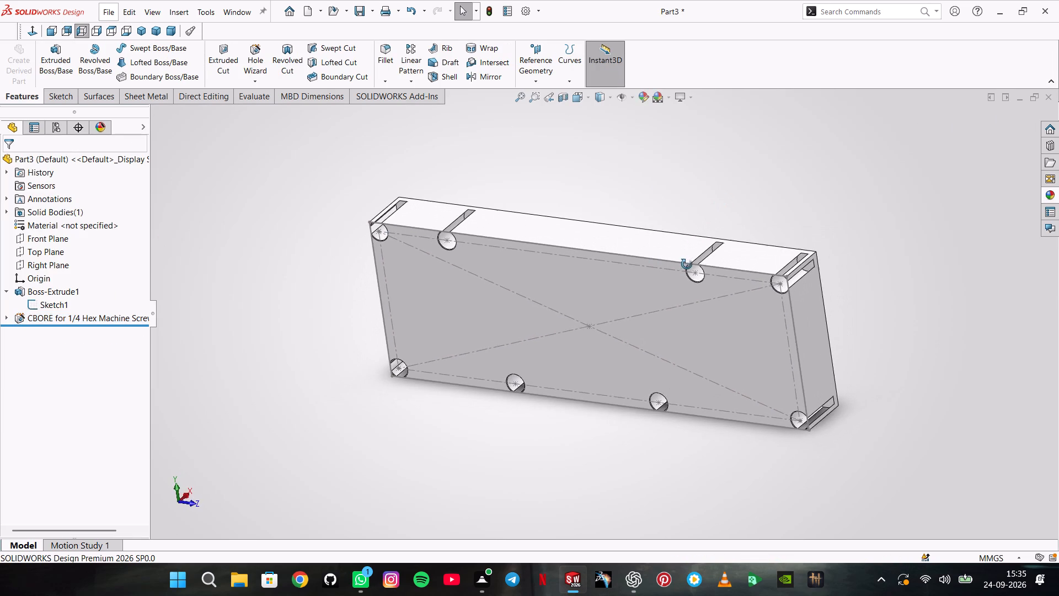
pyautogui.moveTo(687, 264); pyautogui.dragTo(728, 218, button='middle')
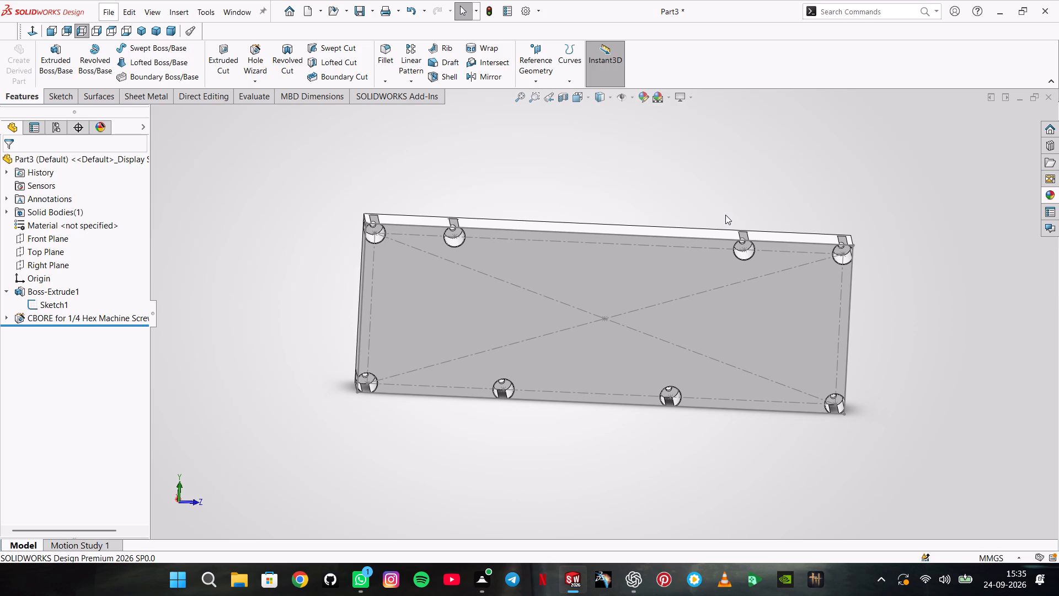
pyautogui.scroll(-4, 728, 231)
pyautogui.scroll(5, 719, 268)
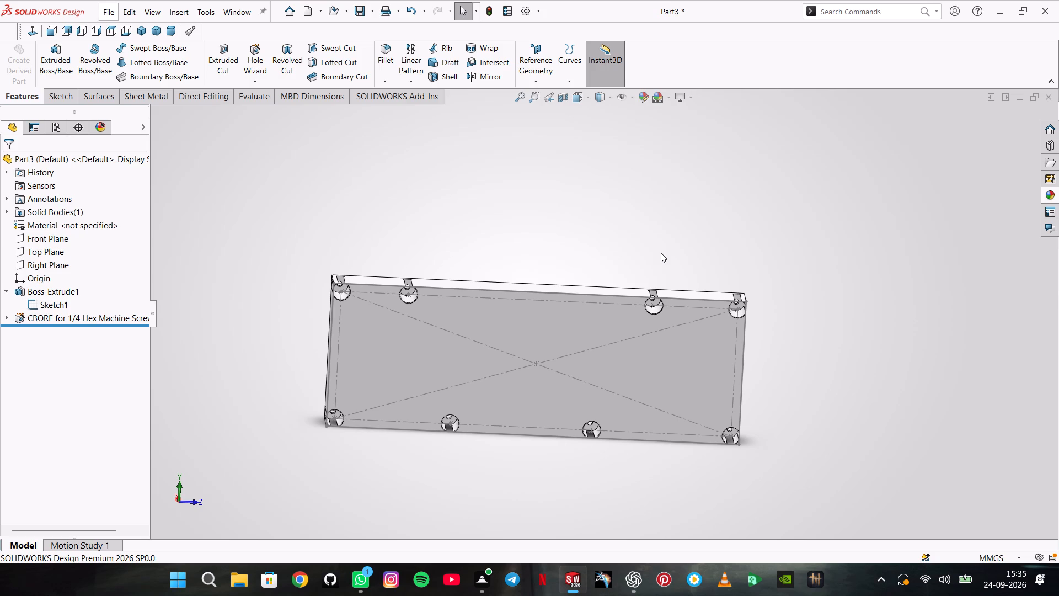
pyautogui.moveTo(620, 268); pyautogui.dragTo(625, 292, button='middle')
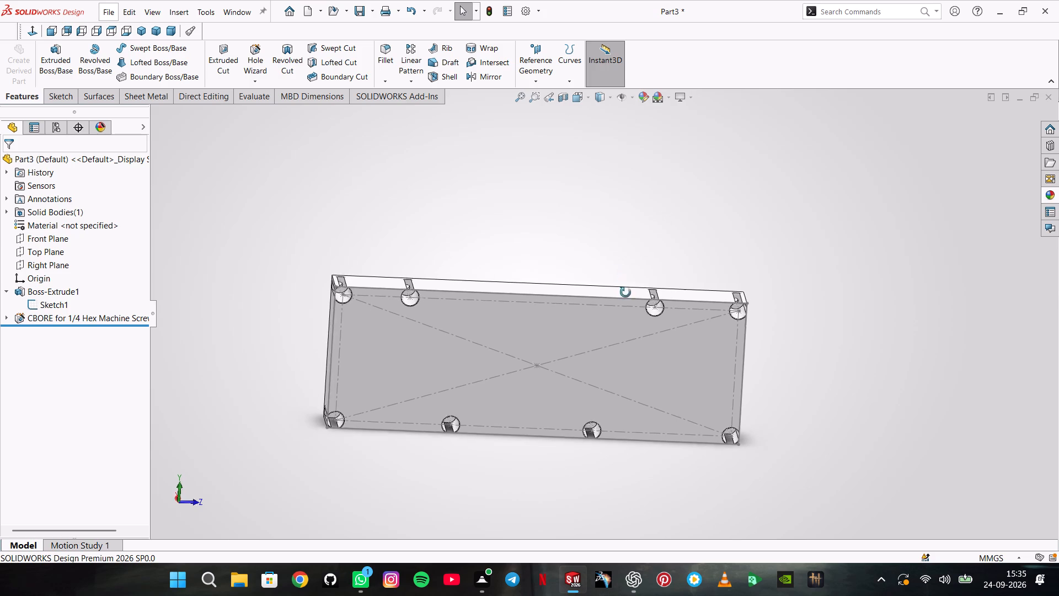
pyautogui.moveTo(625, 292); pyautogui.dragTo(586, 298, button='middle')
pyautogui.scroll(1, 632, 312)
pyautogui.scroll(-4, 596, 289)
pyautogui.moveTo(579, 301); pyautogui.dragTo(600, 284, button='middle')
pyautogui.scroll(3, 600, 284)
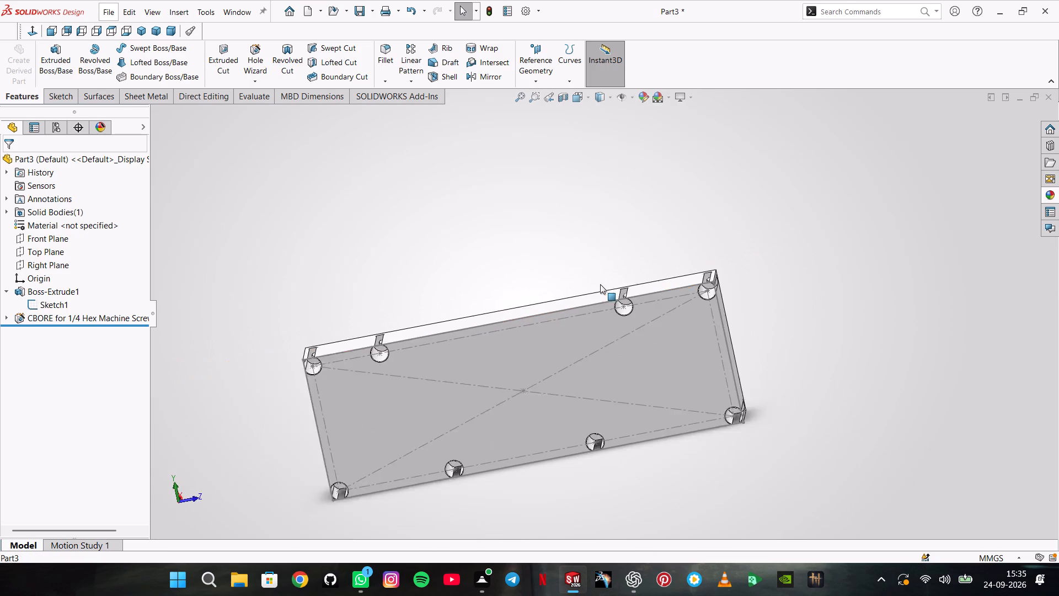
pyautogui.scroll(1, 600, 284)
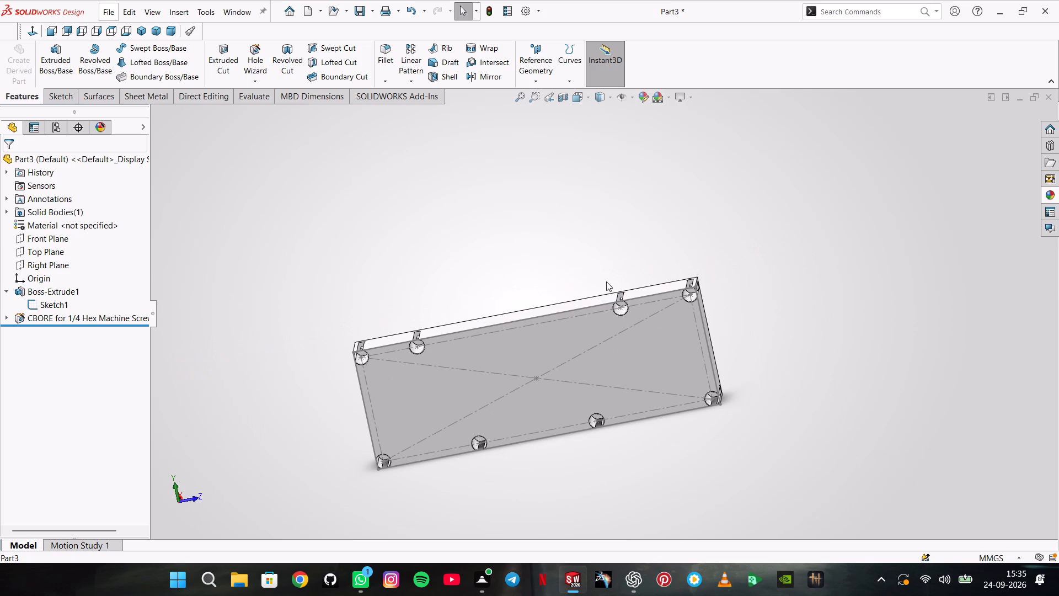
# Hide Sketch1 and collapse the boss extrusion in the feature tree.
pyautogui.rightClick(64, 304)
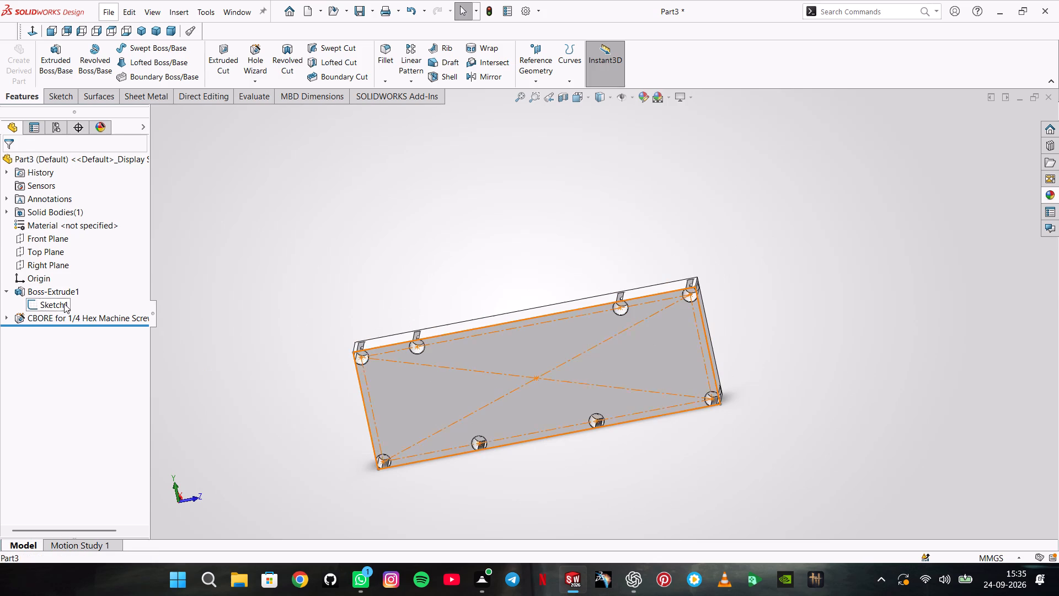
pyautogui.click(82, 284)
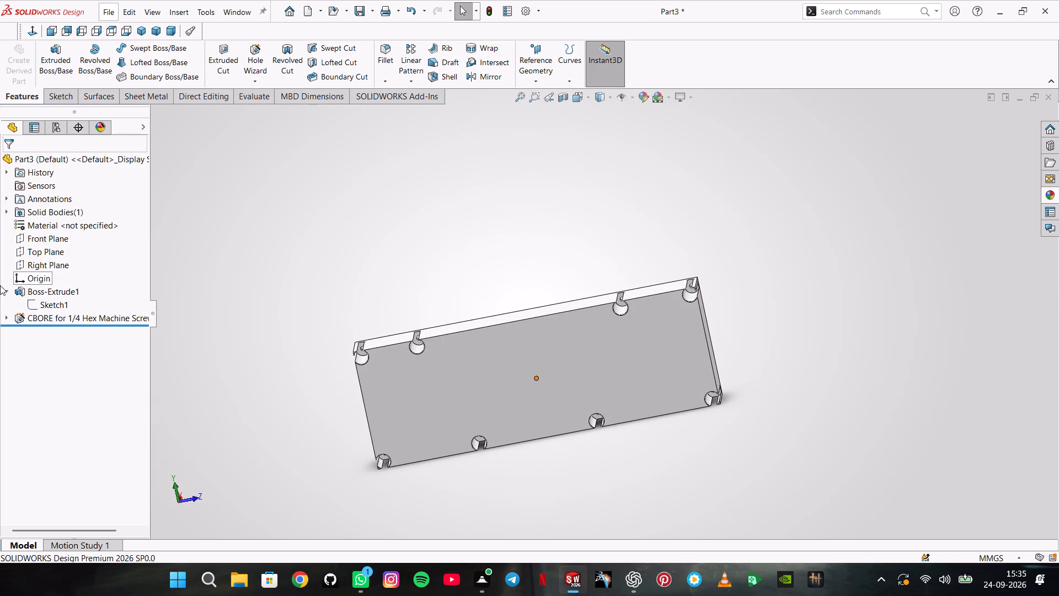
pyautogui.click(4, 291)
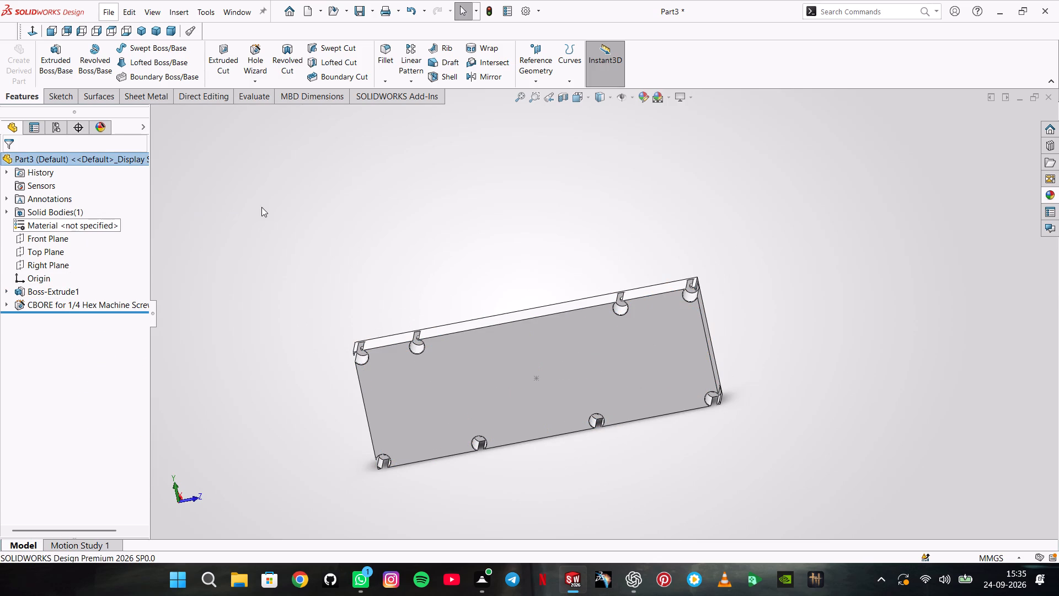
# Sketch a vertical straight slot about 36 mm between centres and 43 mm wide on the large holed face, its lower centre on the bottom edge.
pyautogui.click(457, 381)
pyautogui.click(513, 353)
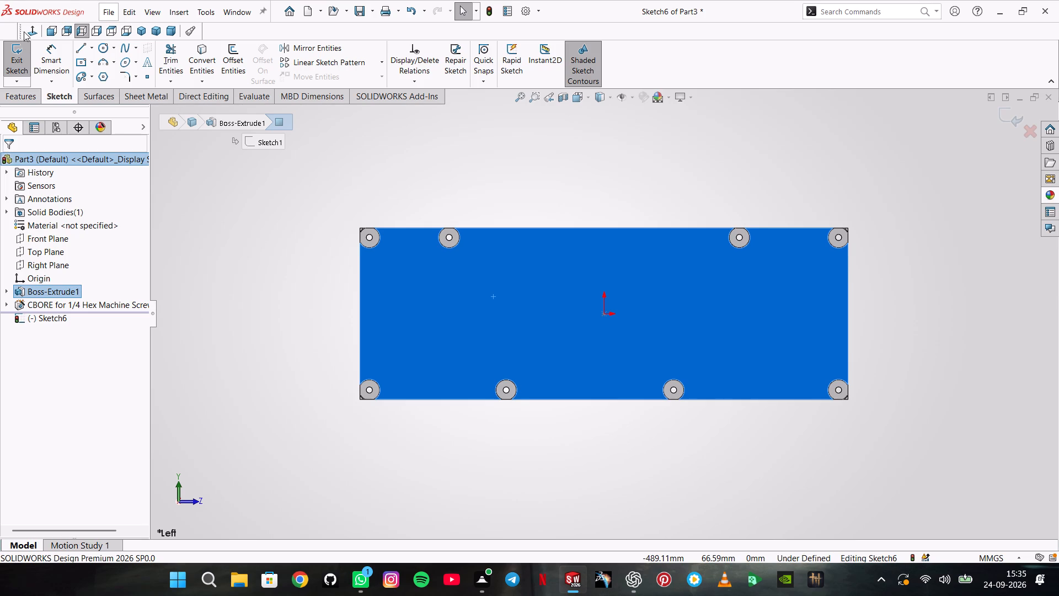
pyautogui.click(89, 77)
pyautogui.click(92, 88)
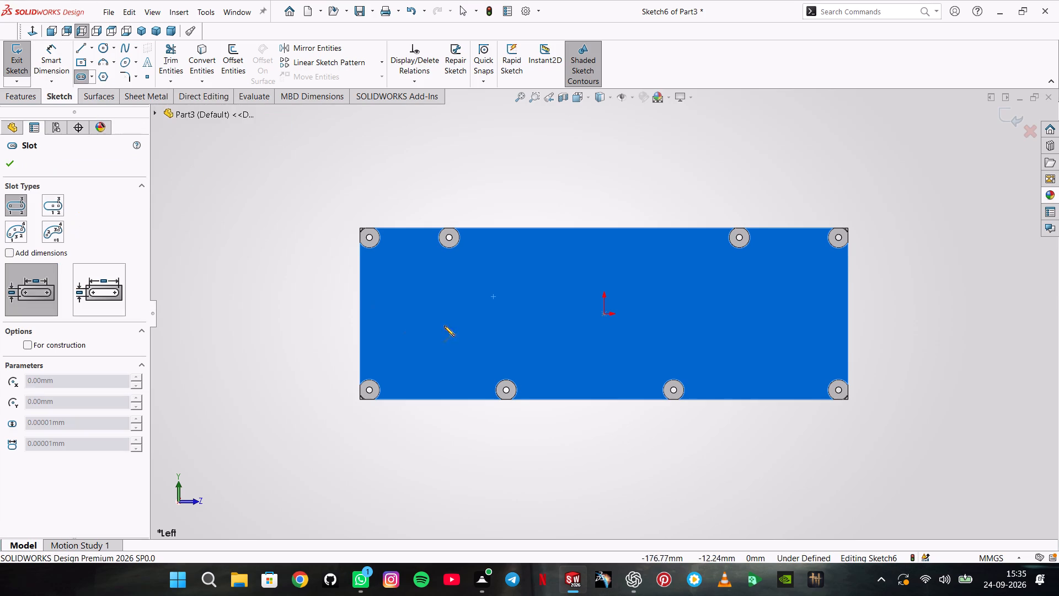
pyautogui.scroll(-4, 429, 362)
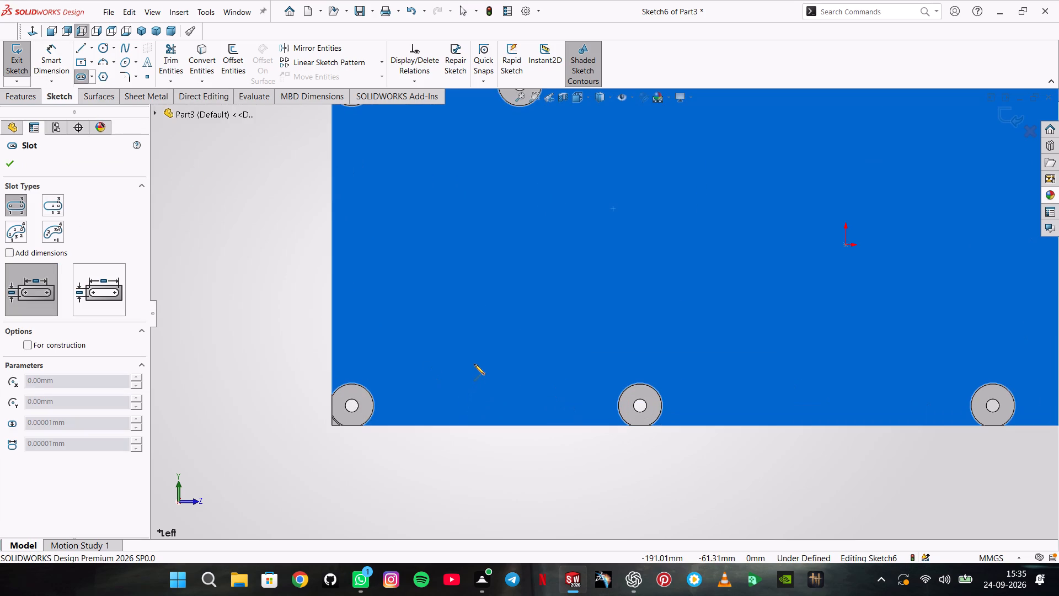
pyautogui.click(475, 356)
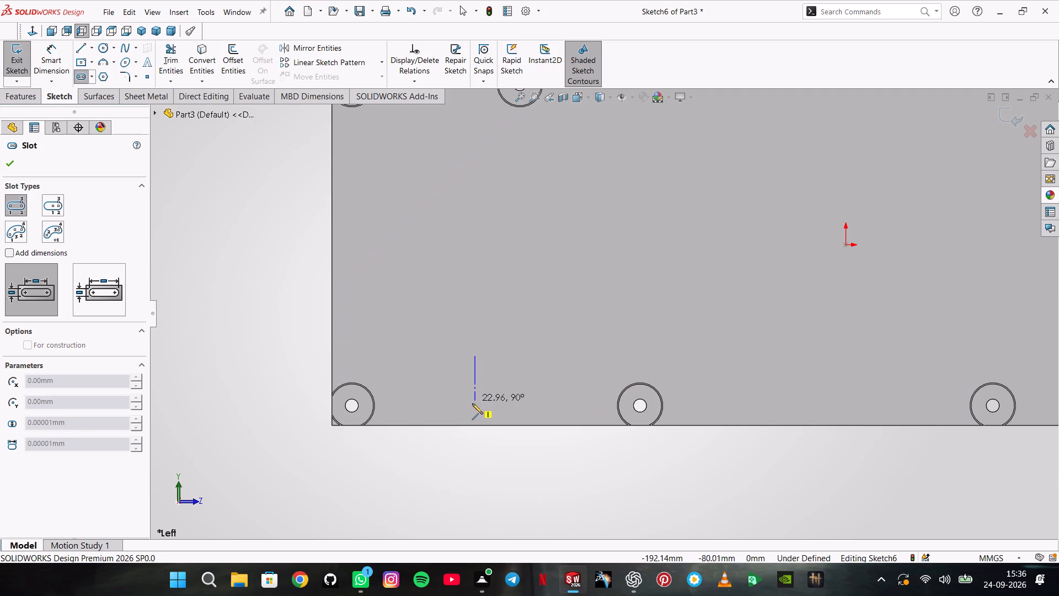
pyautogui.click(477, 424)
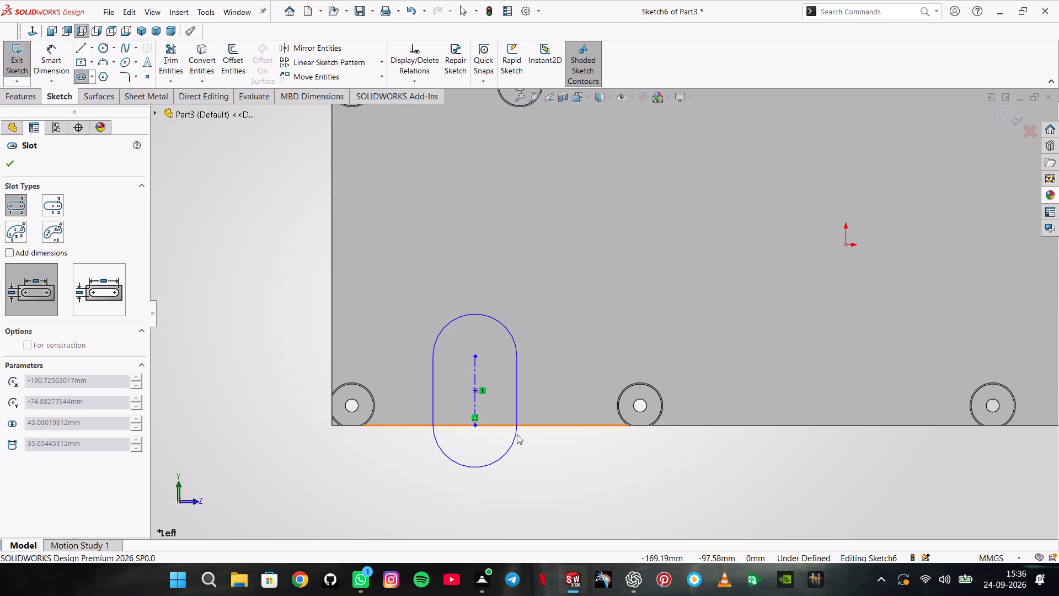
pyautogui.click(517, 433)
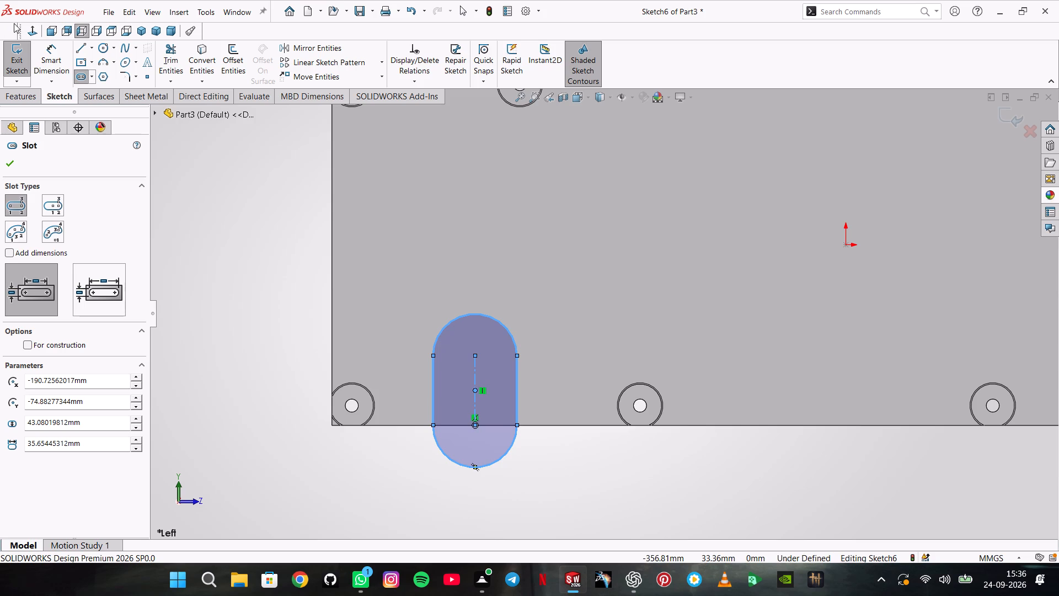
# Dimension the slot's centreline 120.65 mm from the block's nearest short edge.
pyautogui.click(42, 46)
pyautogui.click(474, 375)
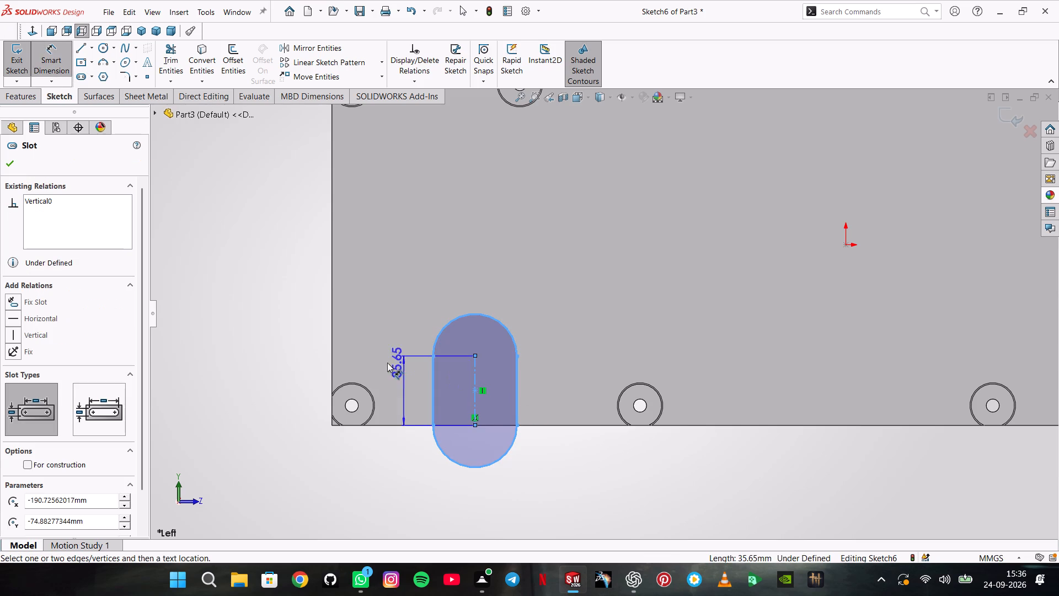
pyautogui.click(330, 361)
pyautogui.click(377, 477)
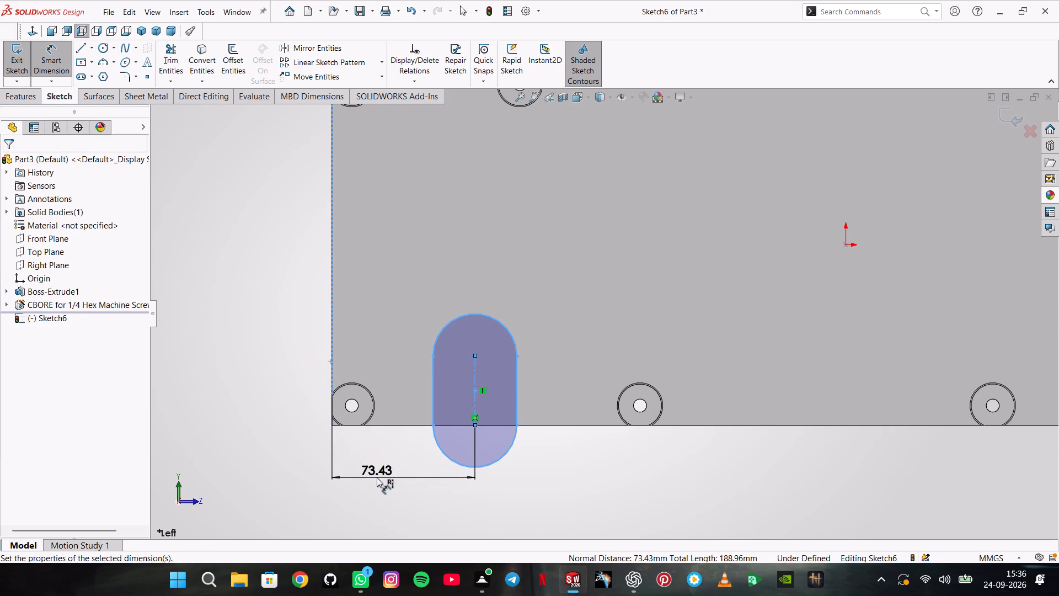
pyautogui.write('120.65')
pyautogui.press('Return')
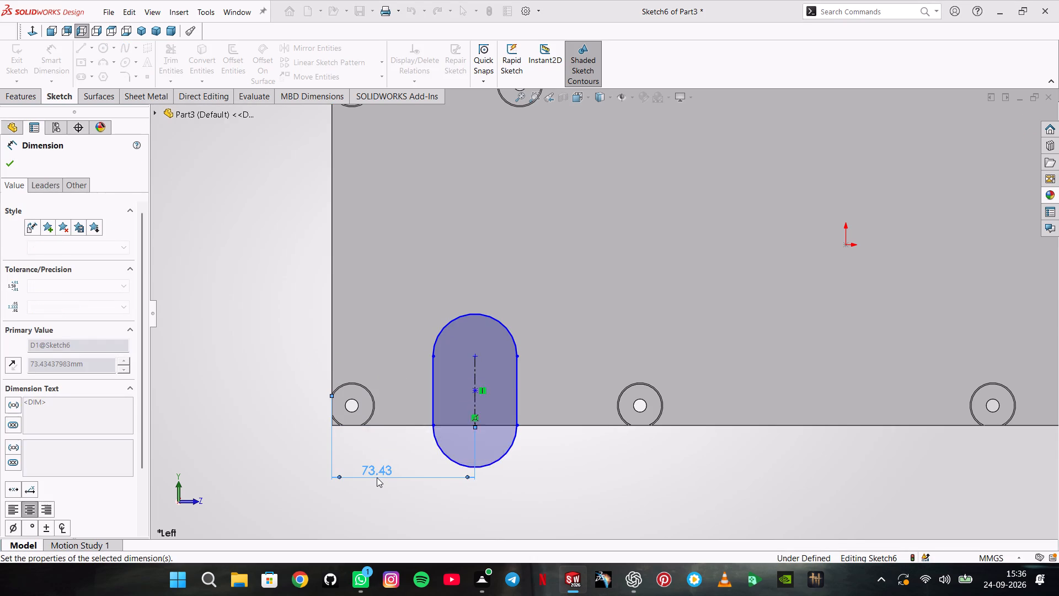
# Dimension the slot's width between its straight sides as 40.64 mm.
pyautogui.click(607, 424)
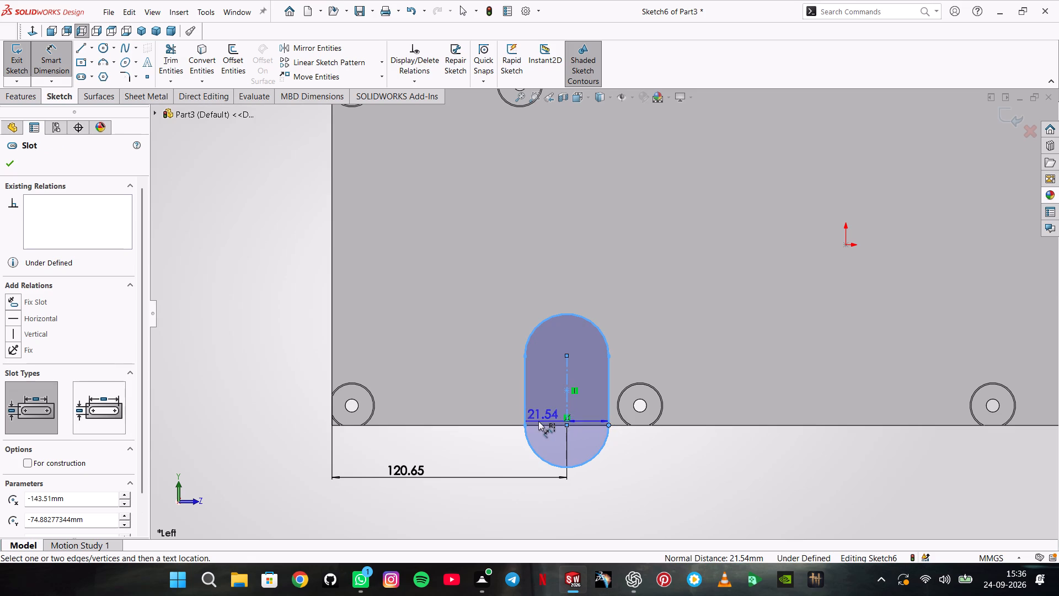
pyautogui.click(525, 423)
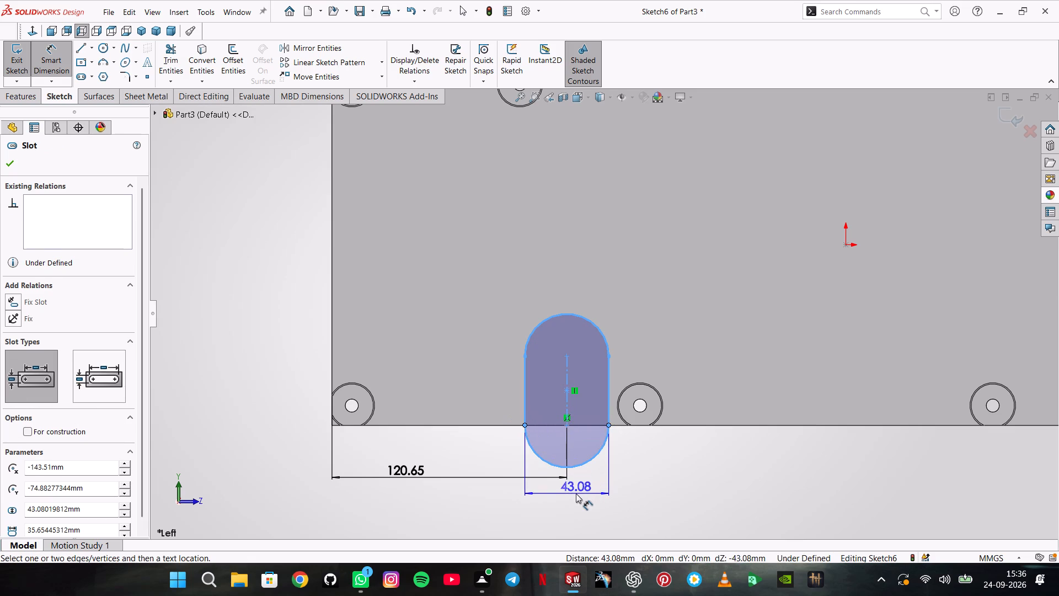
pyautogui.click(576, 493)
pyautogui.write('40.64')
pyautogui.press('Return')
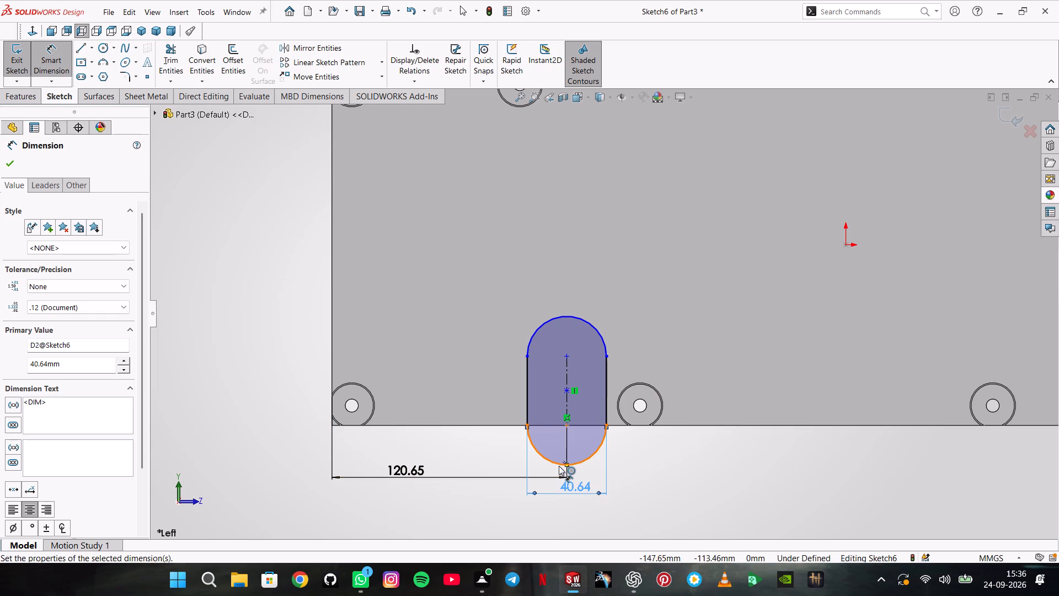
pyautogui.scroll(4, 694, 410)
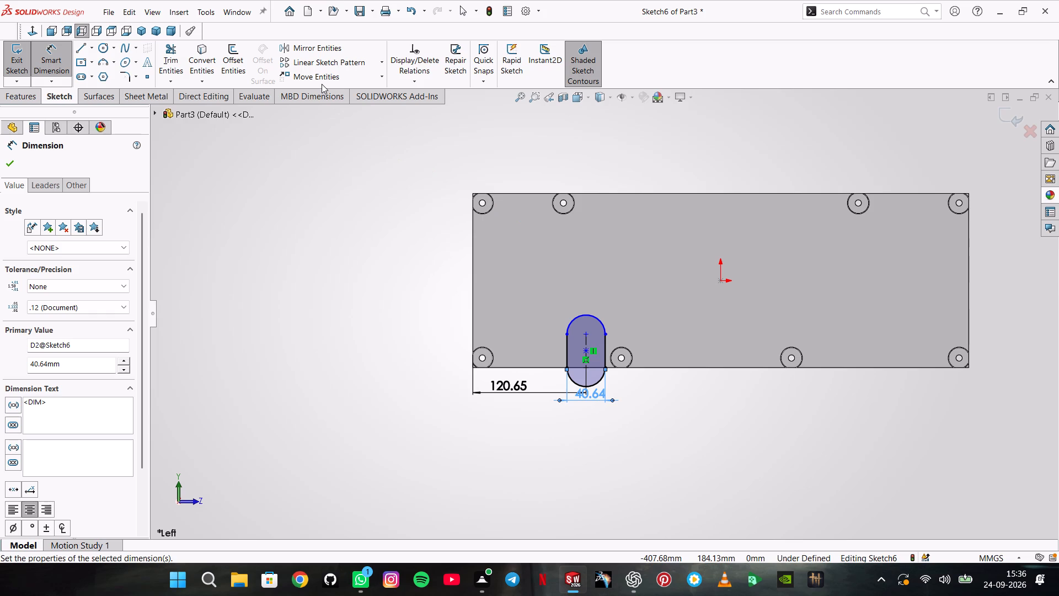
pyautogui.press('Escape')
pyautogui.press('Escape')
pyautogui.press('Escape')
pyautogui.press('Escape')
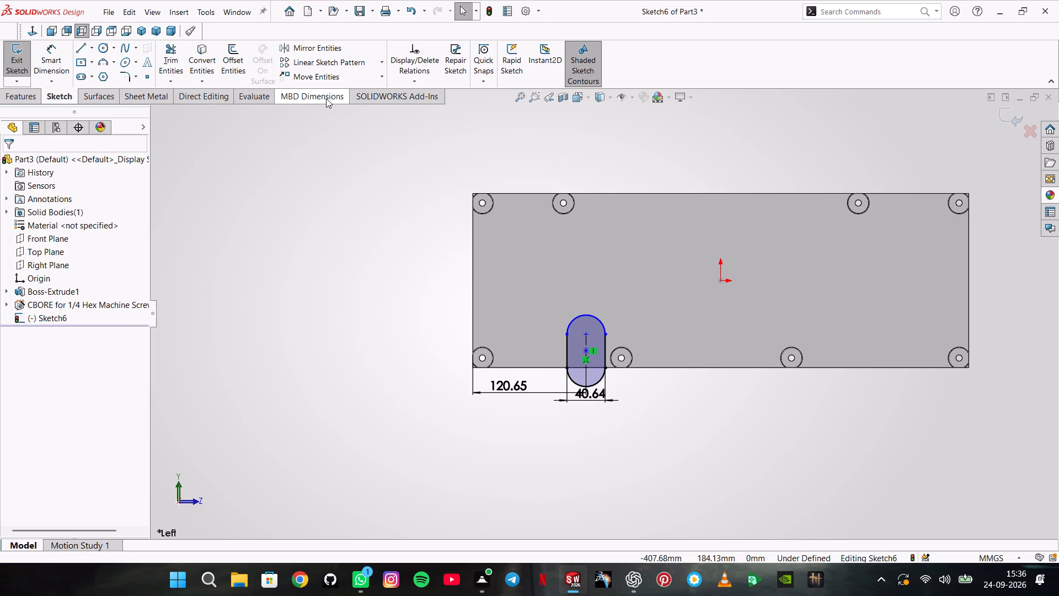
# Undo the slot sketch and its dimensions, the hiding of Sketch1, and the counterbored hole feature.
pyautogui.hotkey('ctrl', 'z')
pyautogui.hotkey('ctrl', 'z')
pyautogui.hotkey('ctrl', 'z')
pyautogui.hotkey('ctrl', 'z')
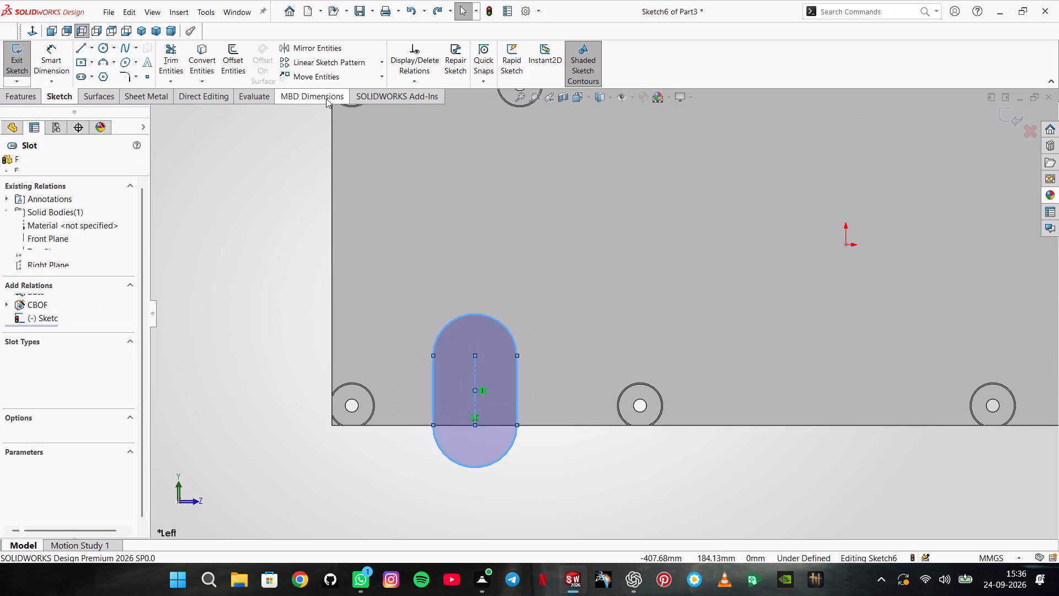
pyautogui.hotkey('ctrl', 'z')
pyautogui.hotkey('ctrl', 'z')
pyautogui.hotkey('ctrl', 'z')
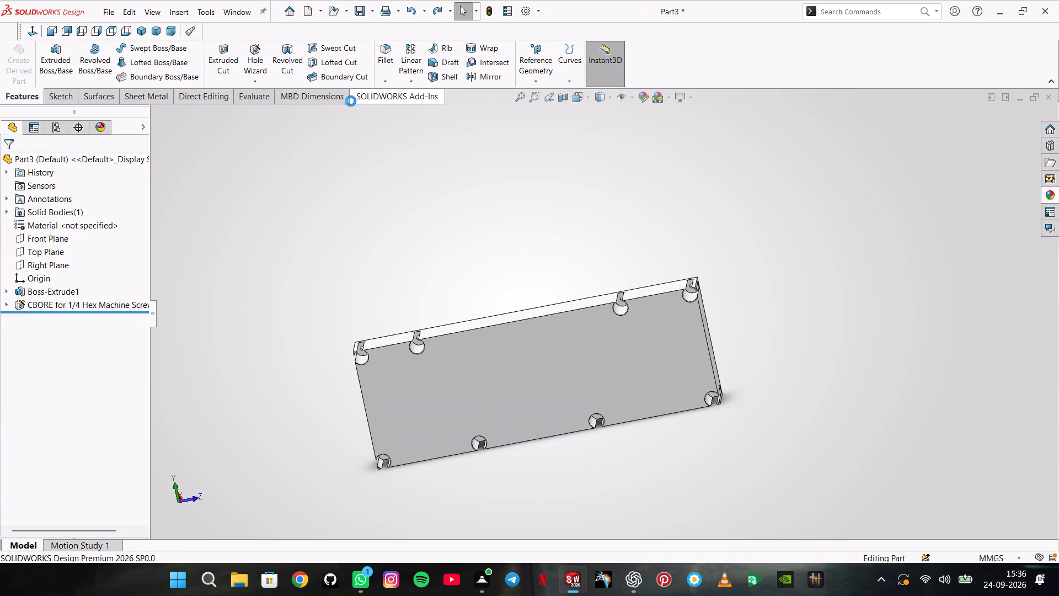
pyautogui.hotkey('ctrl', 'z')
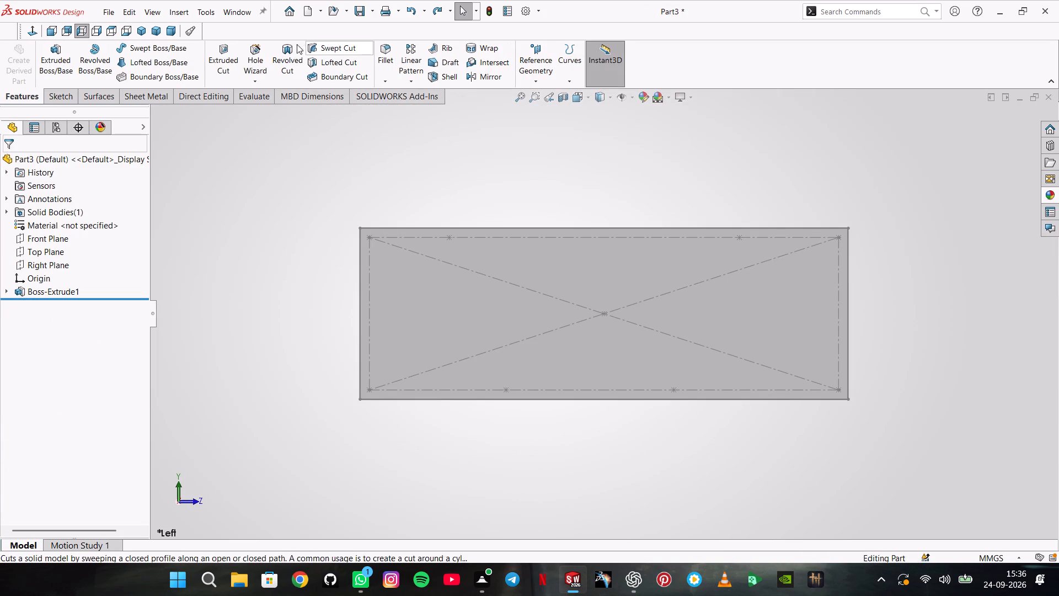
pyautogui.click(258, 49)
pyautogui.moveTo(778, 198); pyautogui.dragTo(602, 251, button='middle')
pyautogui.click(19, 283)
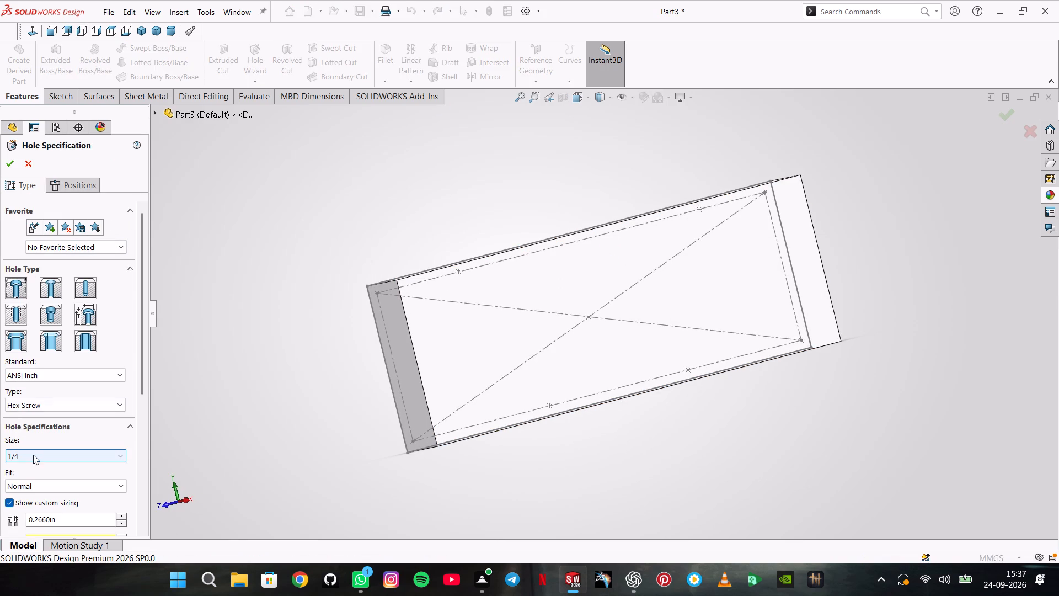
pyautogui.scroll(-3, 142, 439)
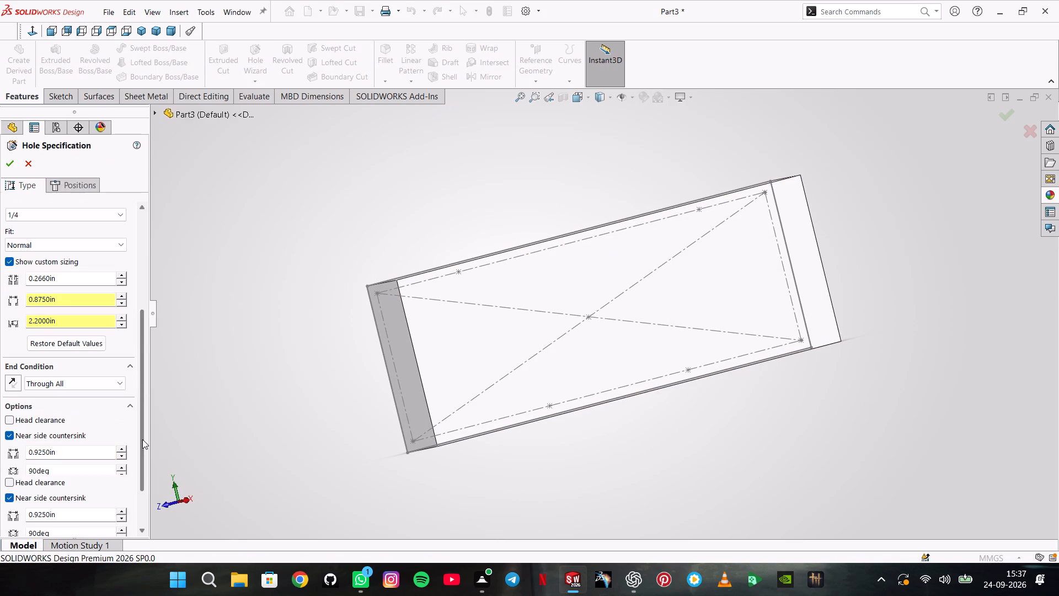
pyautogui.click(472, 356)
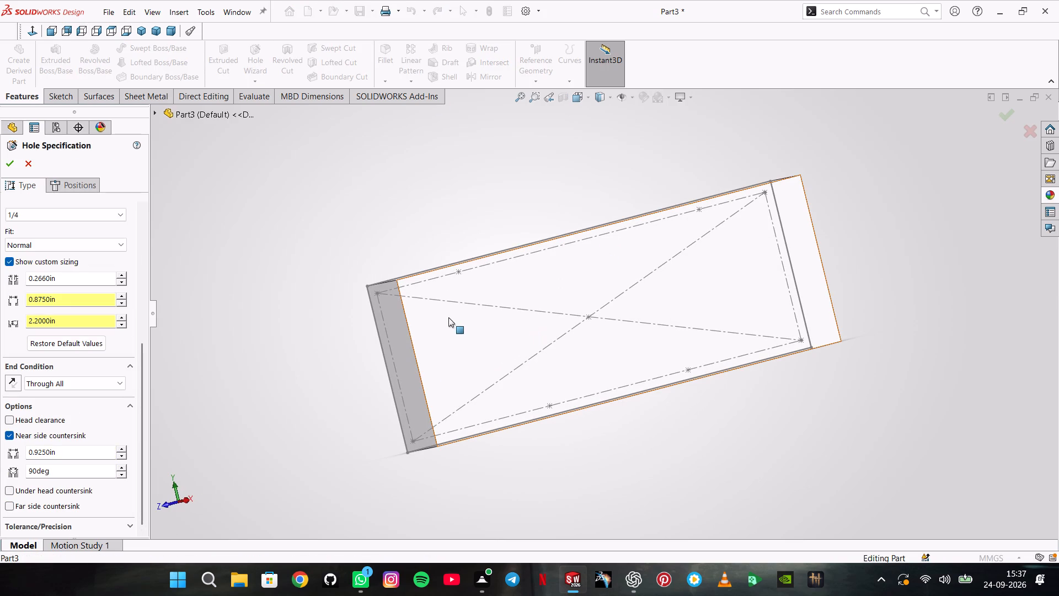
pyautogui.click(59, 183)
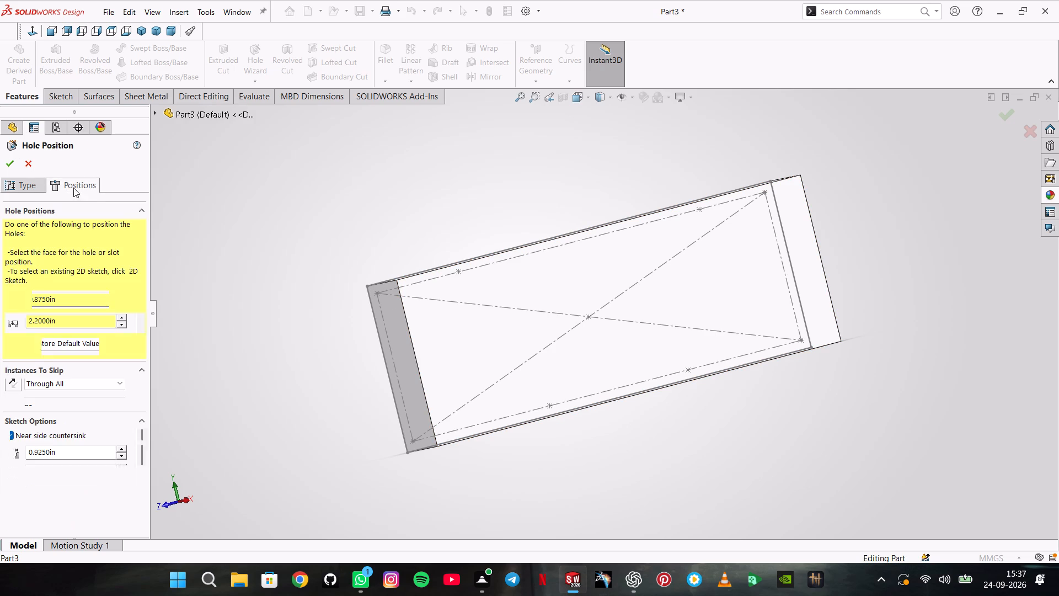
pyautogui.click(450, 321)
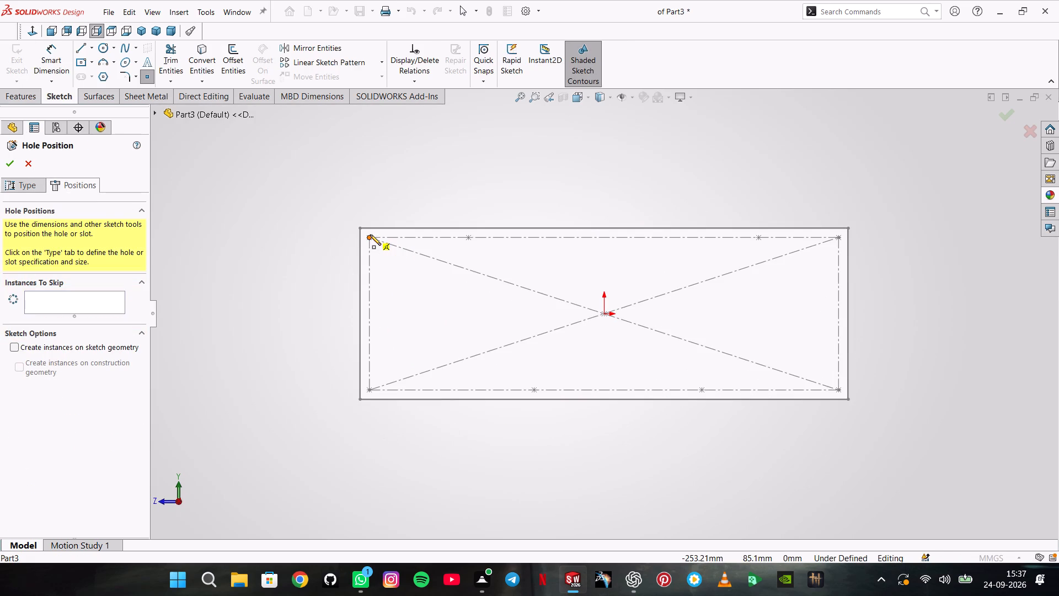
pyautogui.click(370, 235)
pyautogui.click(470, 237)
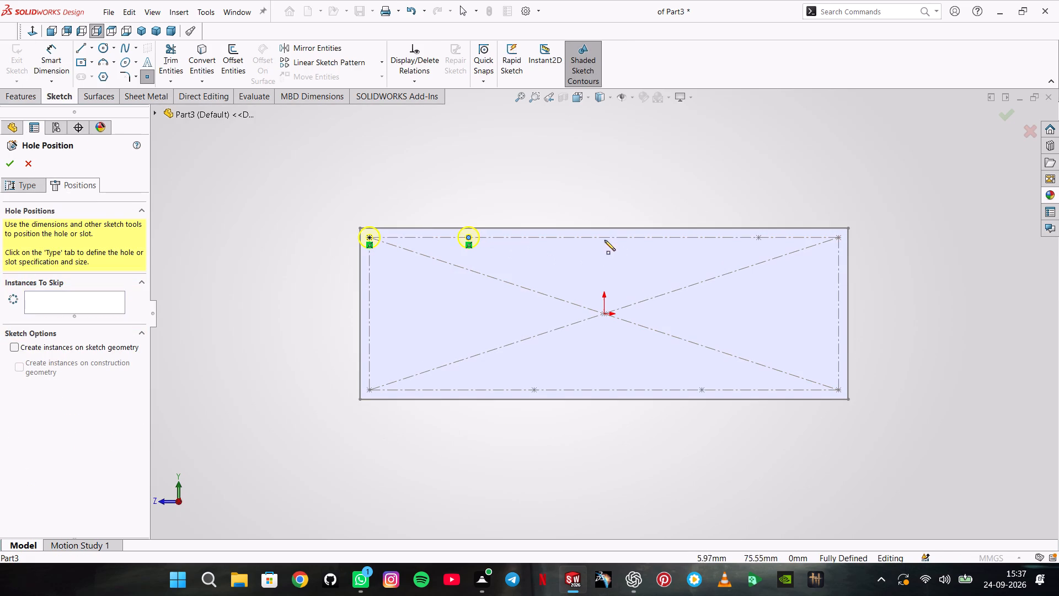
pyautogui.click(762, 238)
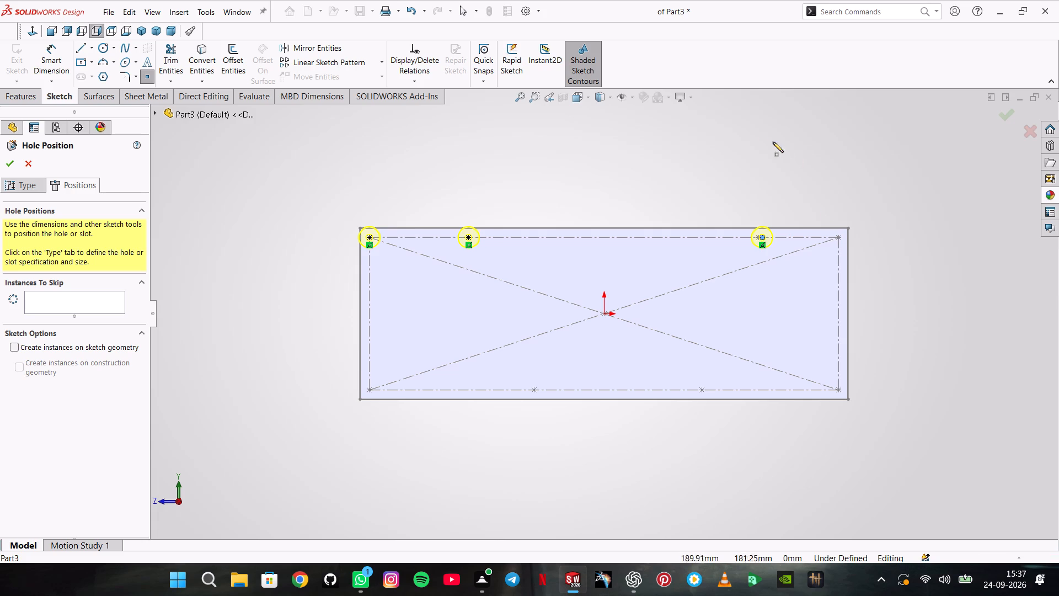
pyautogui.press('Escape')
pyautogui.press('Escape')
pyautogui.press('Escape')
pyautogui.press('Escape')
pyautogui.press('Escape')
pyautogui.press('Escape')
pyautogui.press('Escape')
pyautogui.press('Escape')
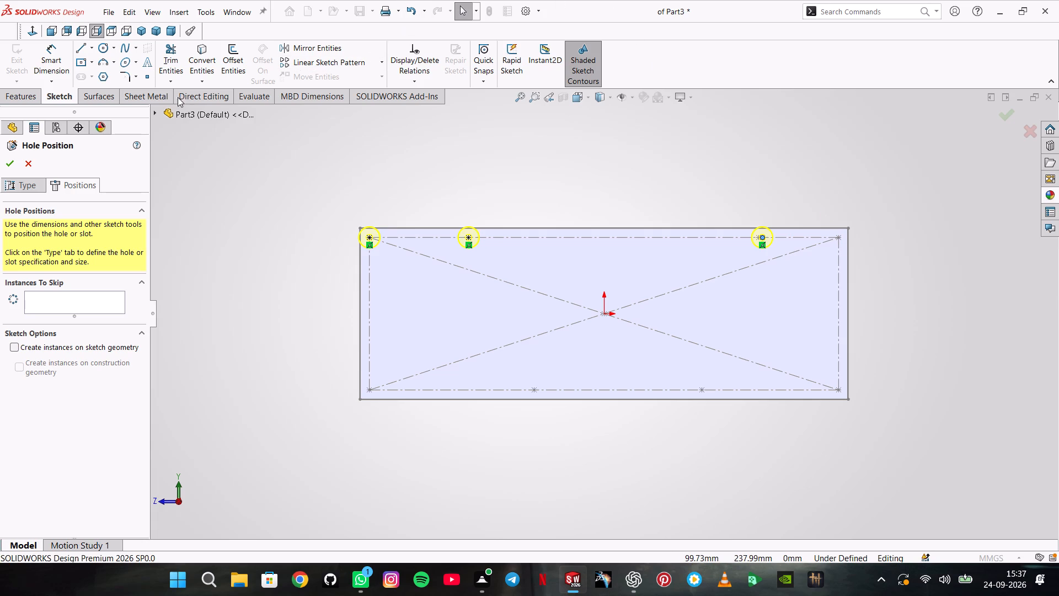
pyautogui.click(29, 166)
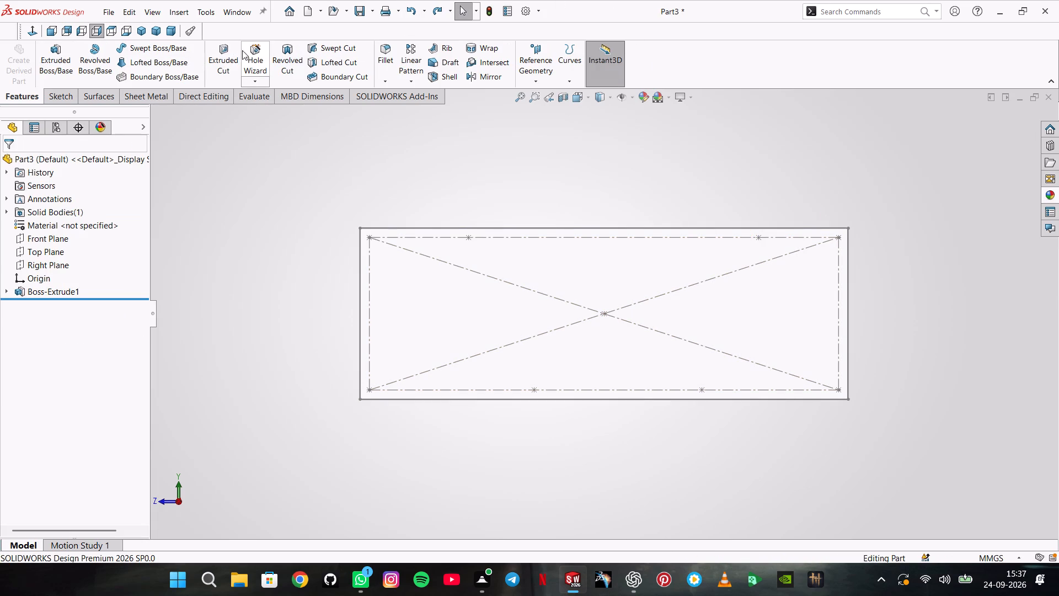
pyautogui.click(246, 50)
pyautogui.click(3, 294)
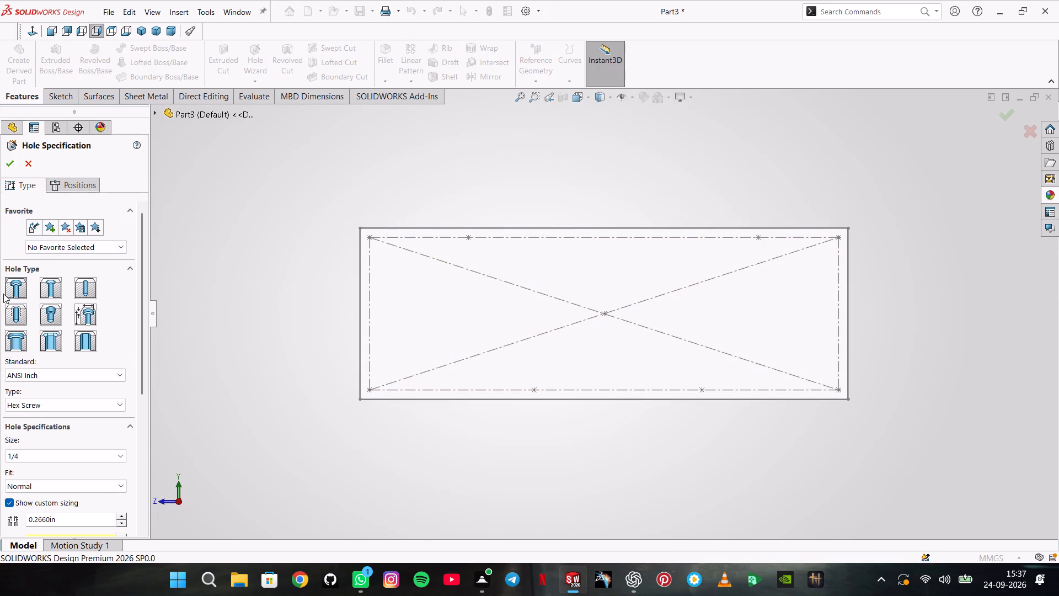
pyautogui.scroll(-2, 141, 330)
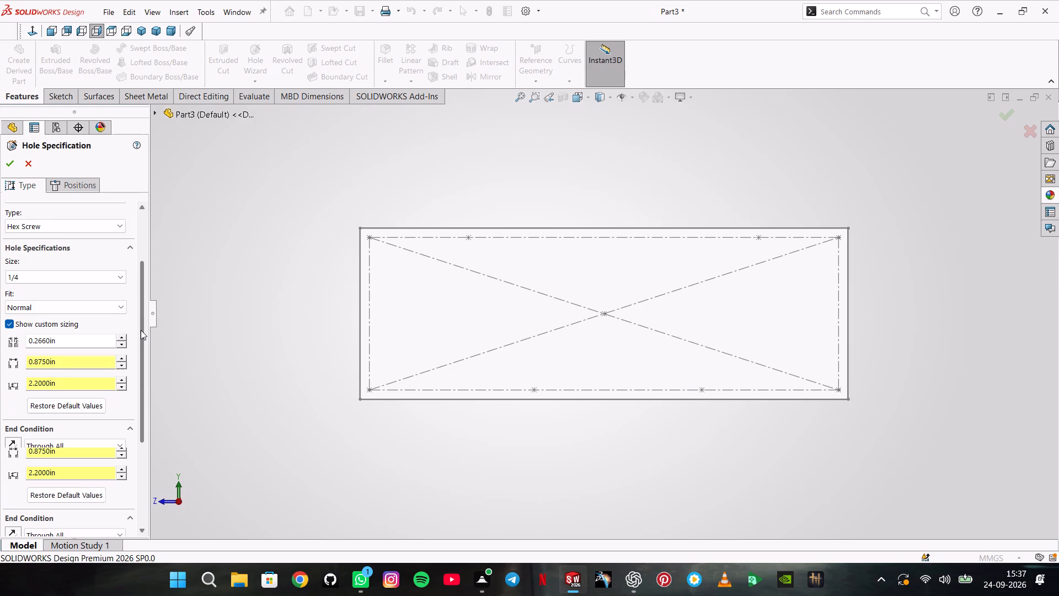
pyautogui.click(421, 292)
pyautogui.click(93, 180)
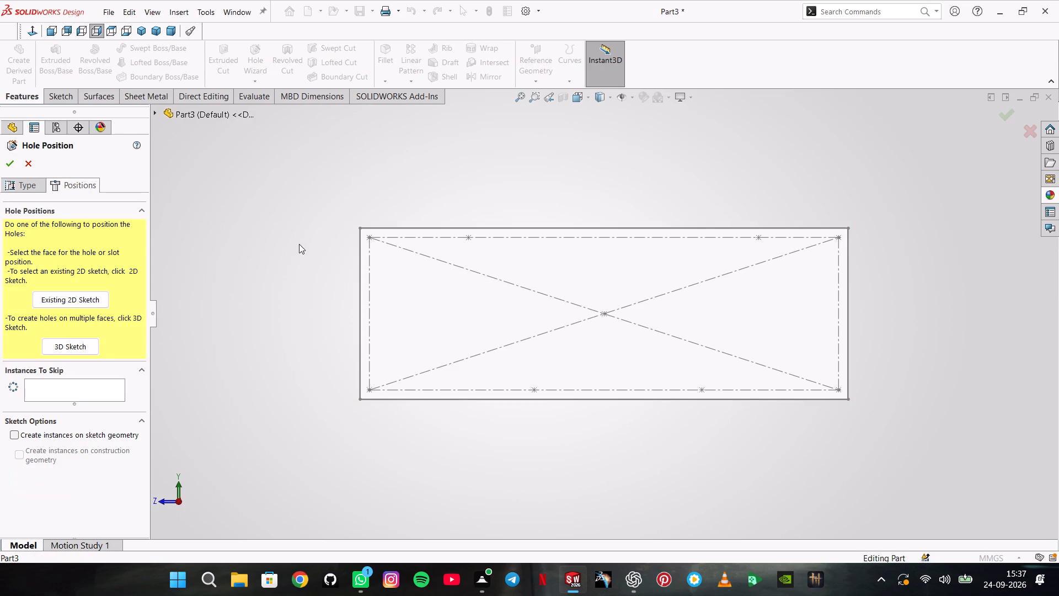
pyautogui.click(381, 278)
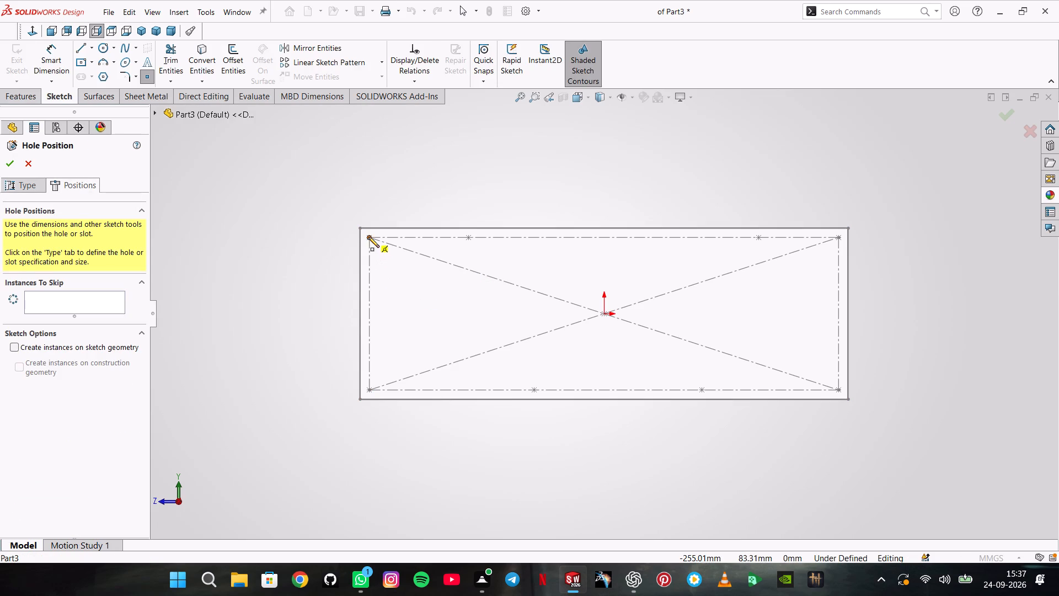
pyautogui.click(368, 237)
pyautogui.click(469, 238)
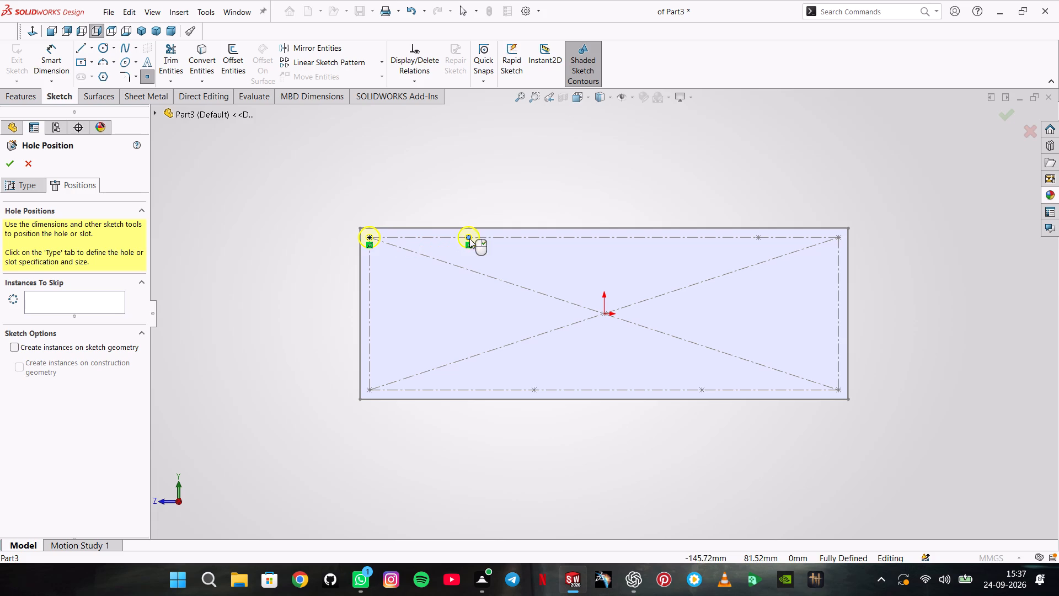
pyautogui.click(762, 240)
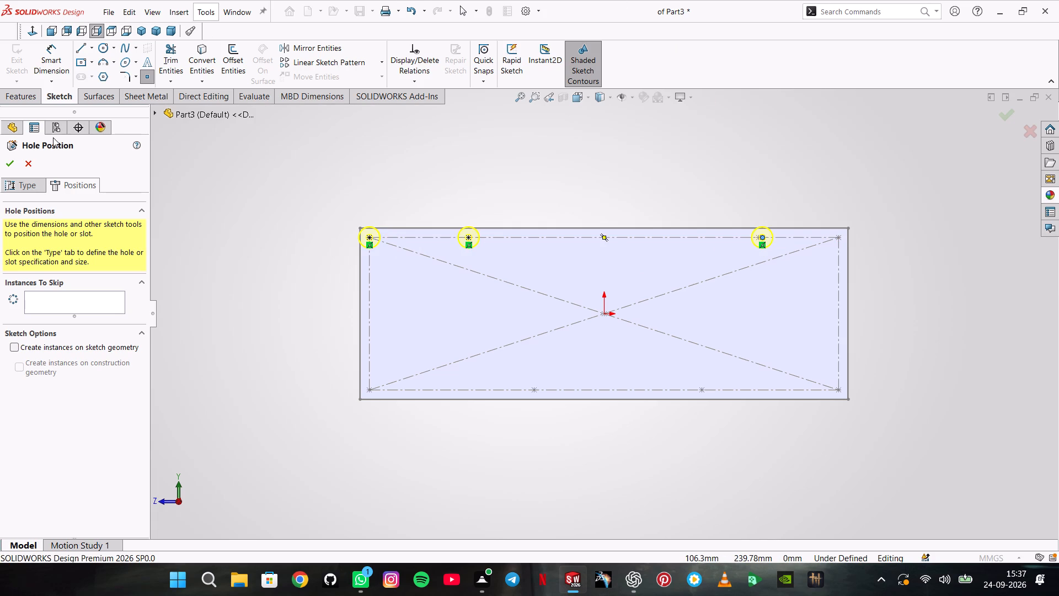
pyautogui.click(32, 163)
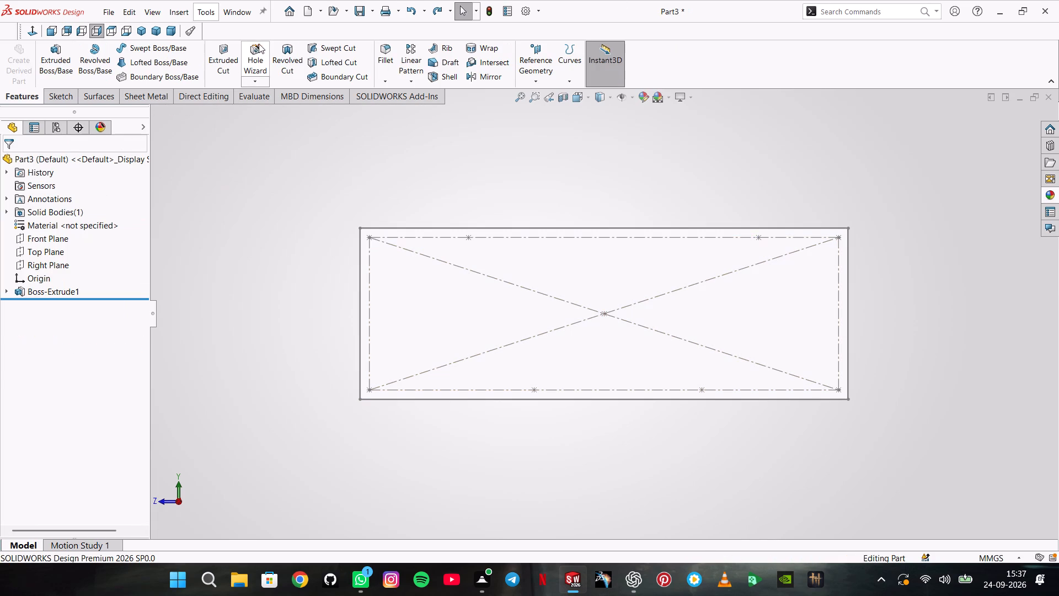
# Cut ANSI Inch 1/4 hex screw counterbored holes, through all, at Sketch1's eight points, starting from the block's large right-view (+X) face.
pyautogui.click(259, 44)
pyautogui.click(97, 174)
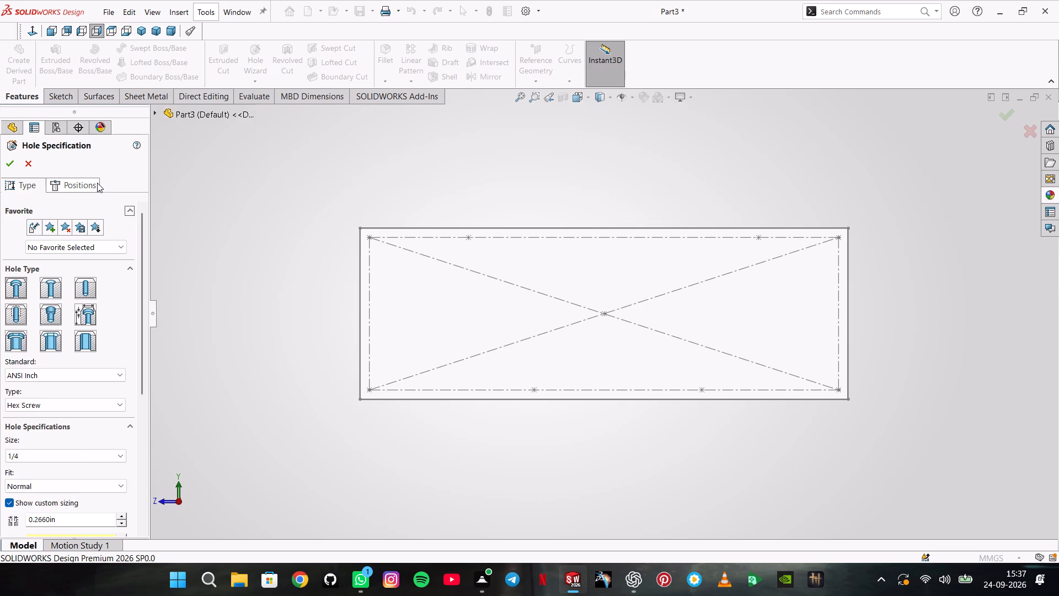
pyautogui.click(97, 183)
pyautogui.click(369, 254)
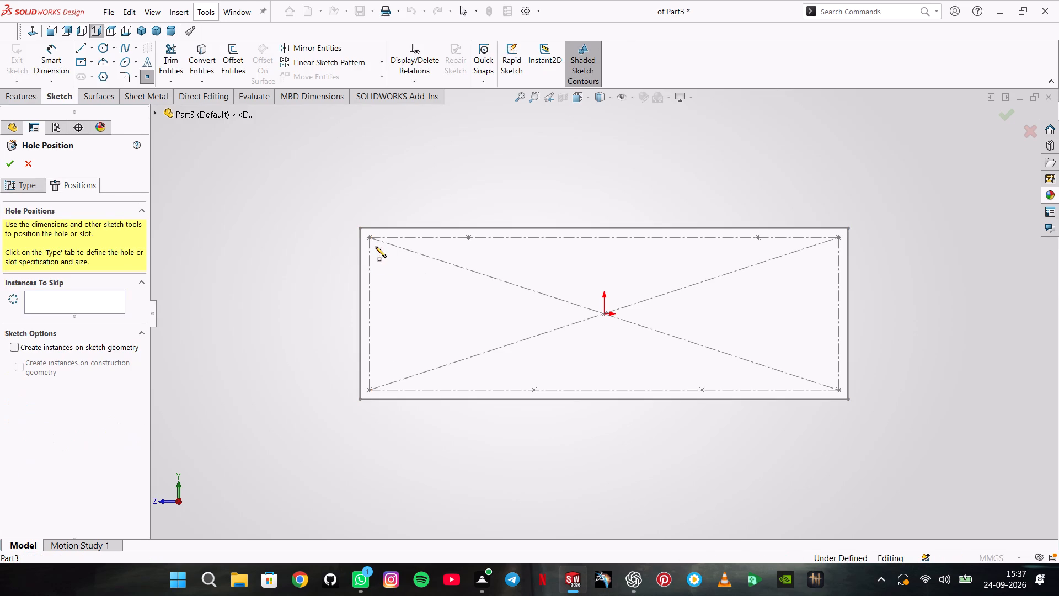
pyautogui.click(370, 240)
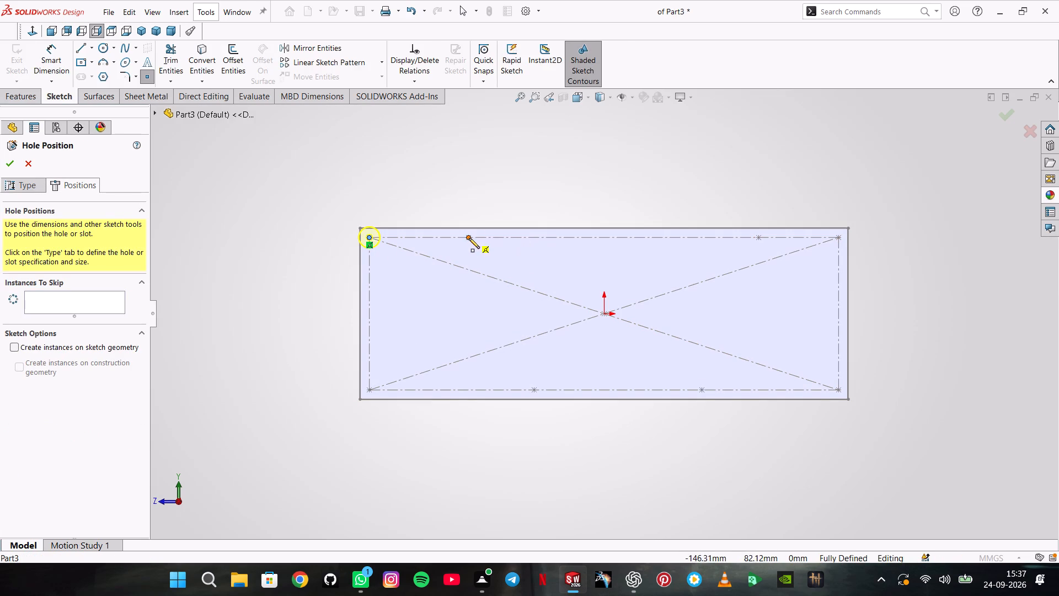
pyautogui.click(469, 238)
pyautogui.click(759, 238)
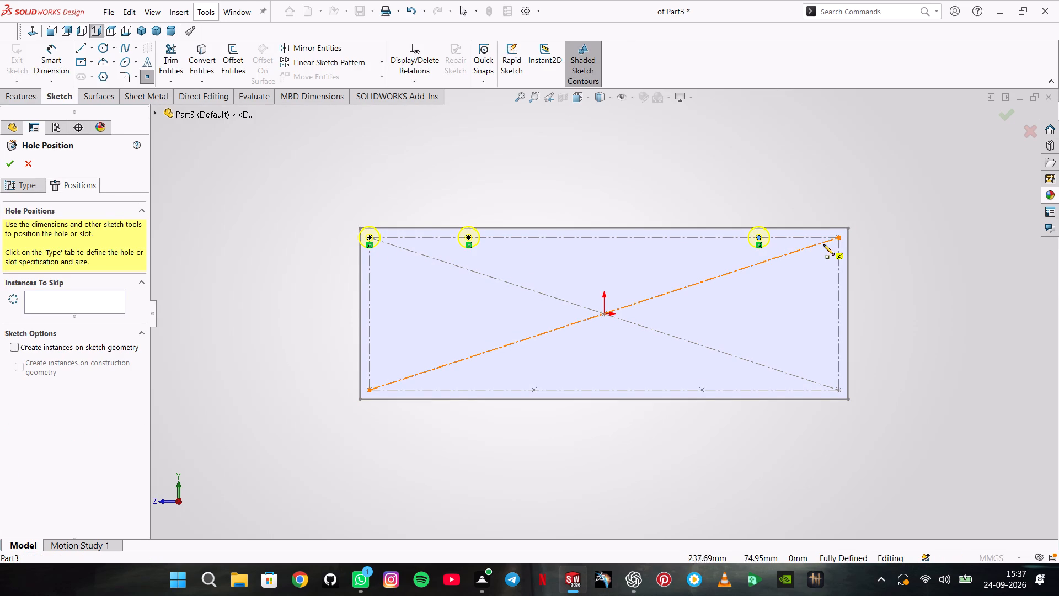
pyautogui.click(838, 237)
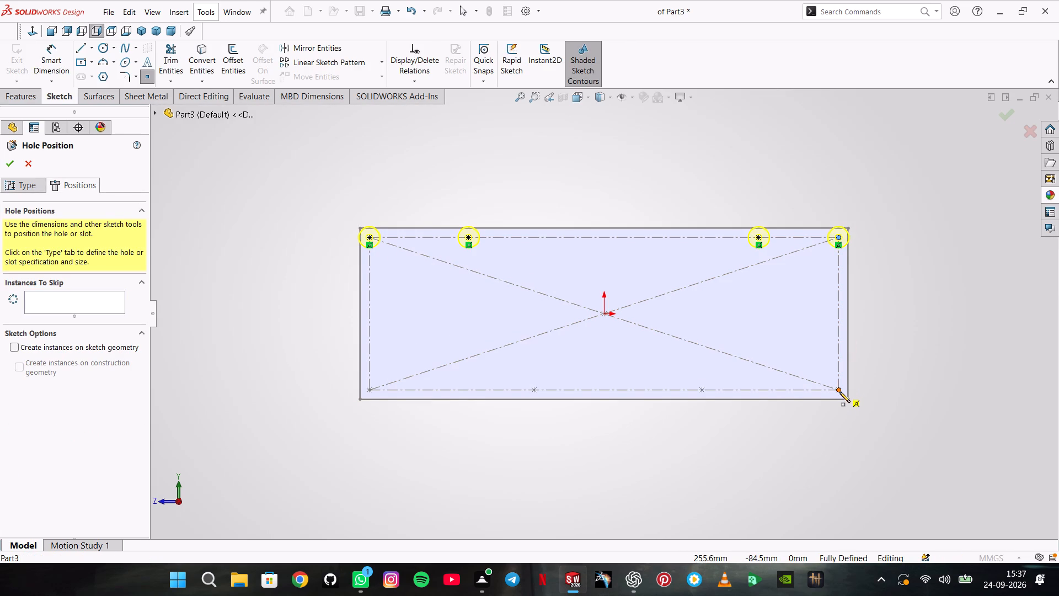
pyautogui.click(839, 391)
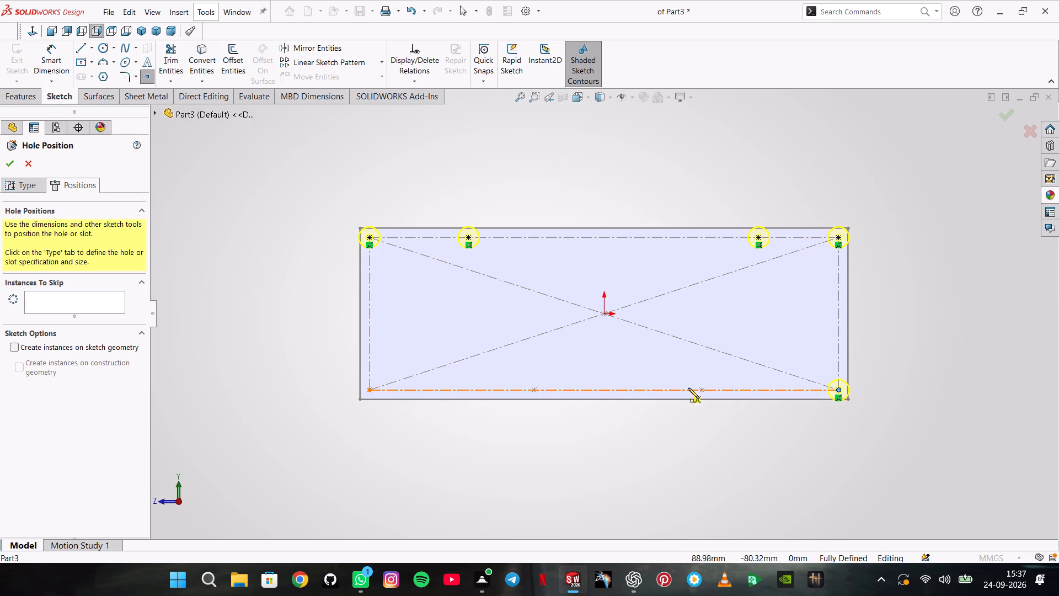
pyautogui.click(700, 389)
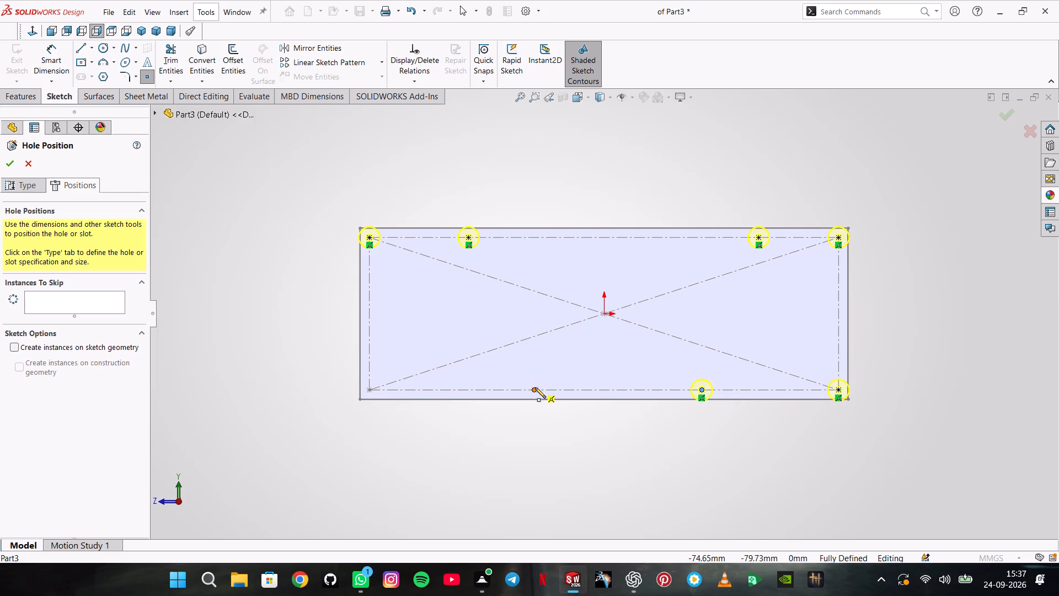
pyautogui.click(535, 387)
pyautogui.click(371, 388)
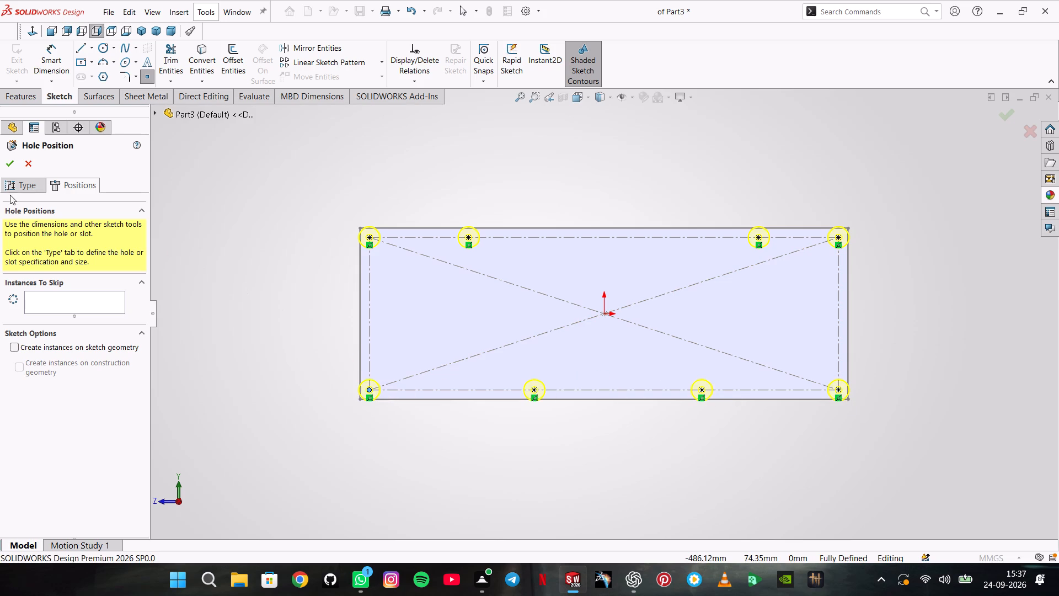
pyautogui.click(8, 168)
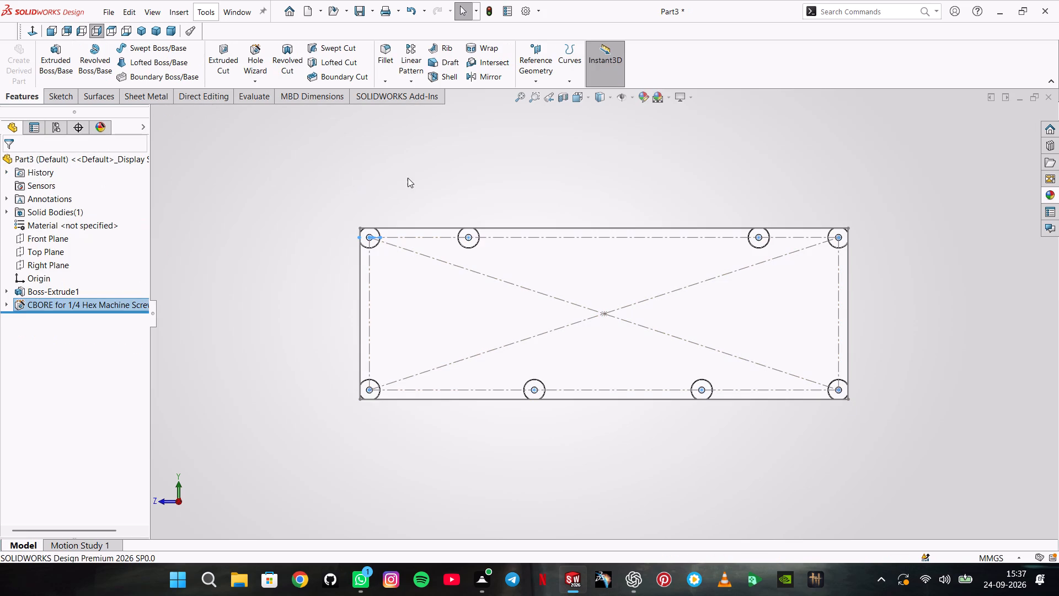
pyautogui.click(411, 177)
pyautogui.moveTo(530, 178); pyautogui.dragTo(624, 316, button='middle')
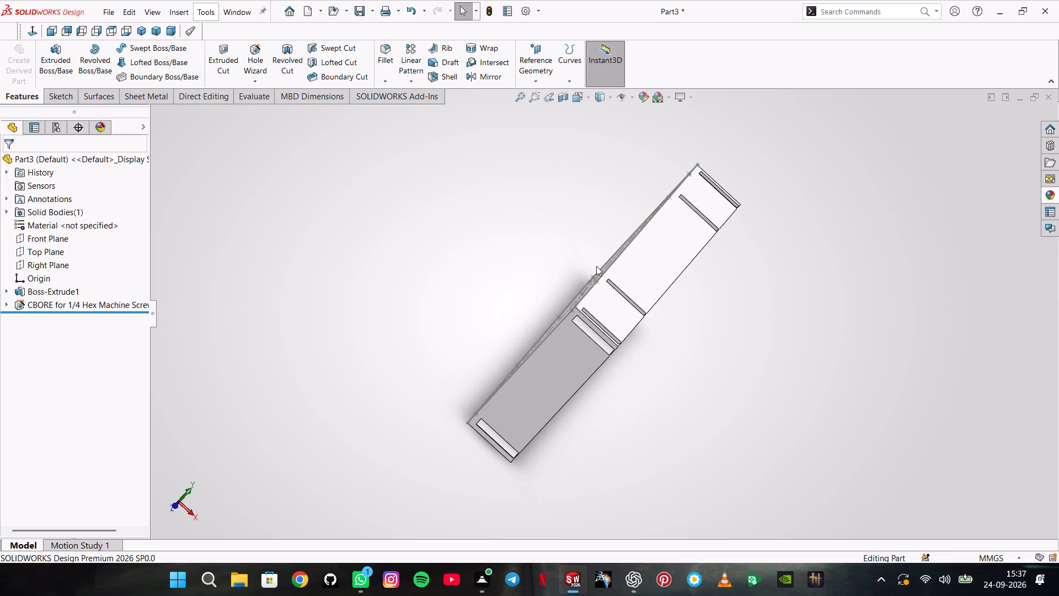
pyautogui.moveTo(702, 305); pyautogui.dragTo(653, 265, button='middle')
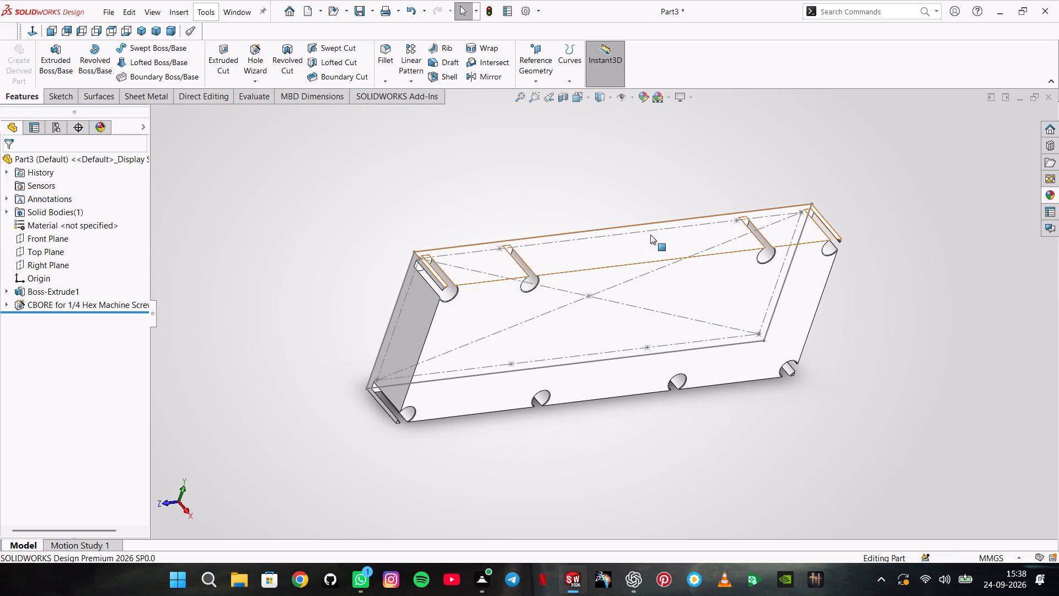
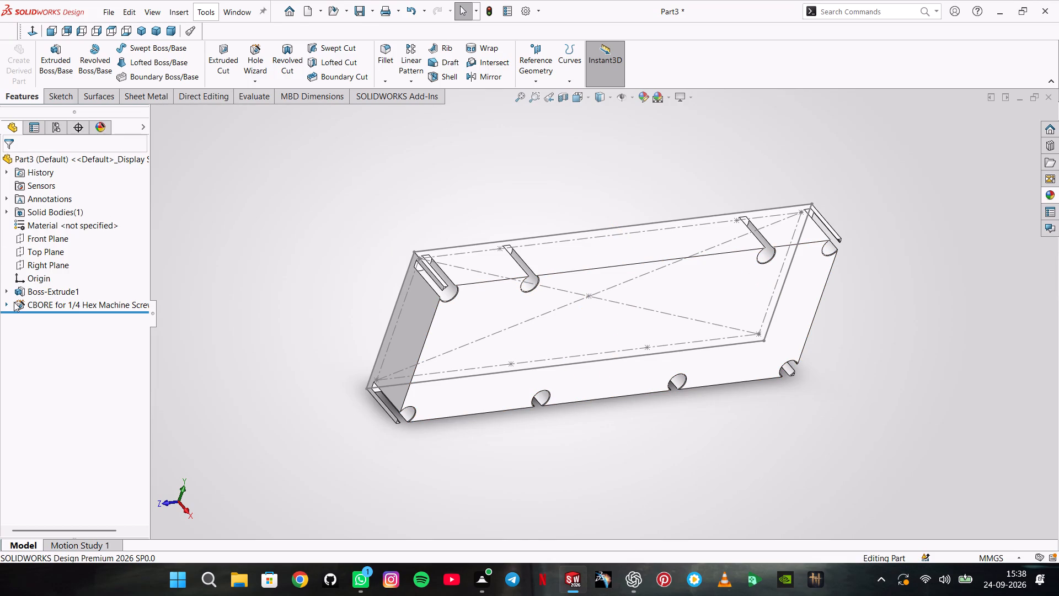
# Hide Sketch1 under the Boss-Extrude1 feature.
pyautogui.click(1, 285)
pyautogui.click(5, 290)
pyautogui.rightClick(29, 305)
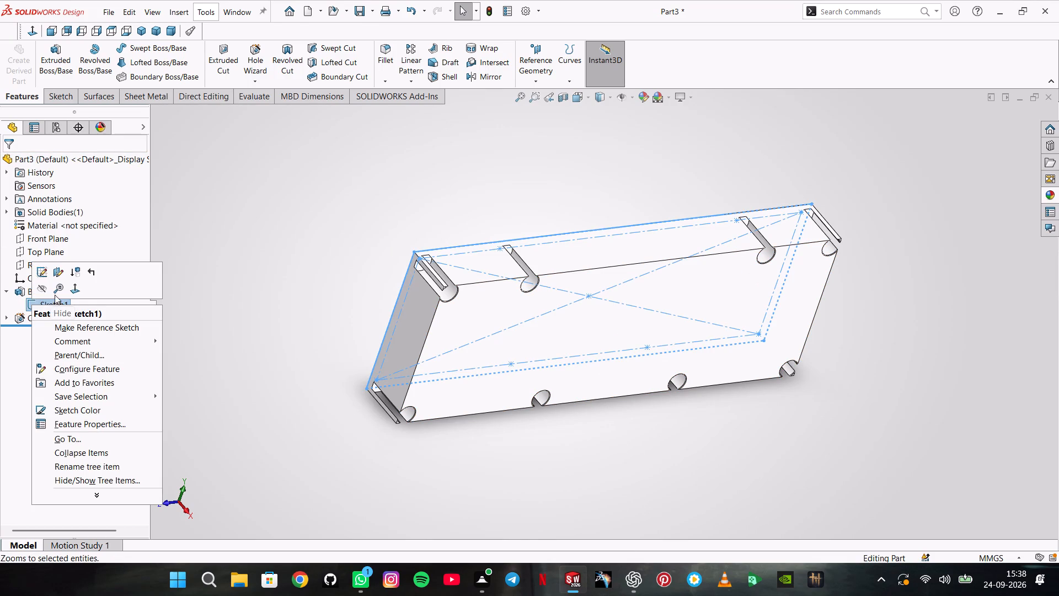
pyautogui.click(47, 291)
pyautogui.click(4, 291)
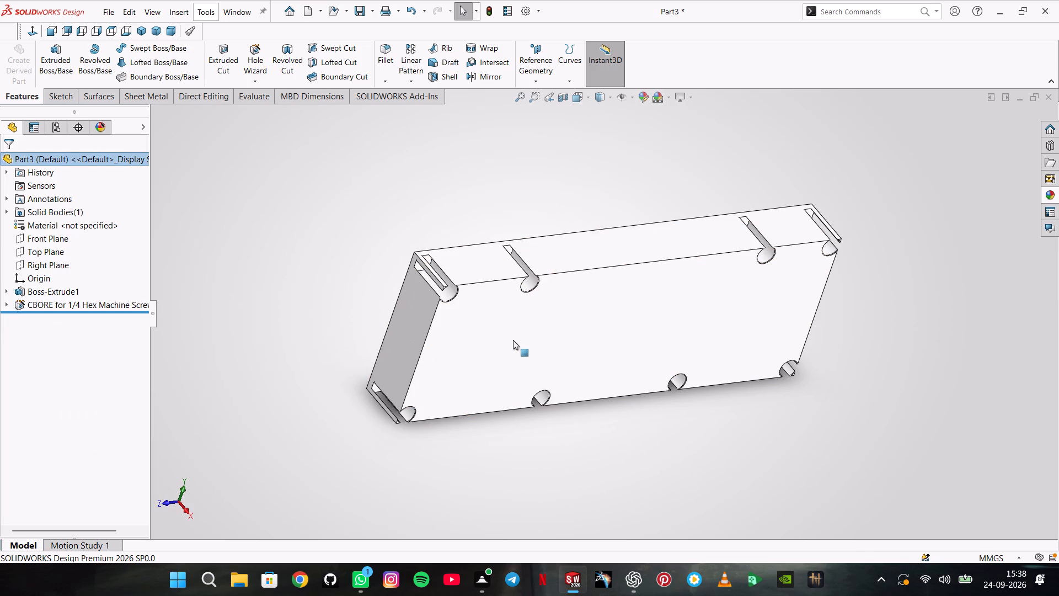
# Sketch a vertical straight slot on the block's large face, about 52 mm between centres and 66 mm wide, with its lower centre on the bottom edge.
pyautogui.click(513, 340)
pyautogui.click(561, 305)
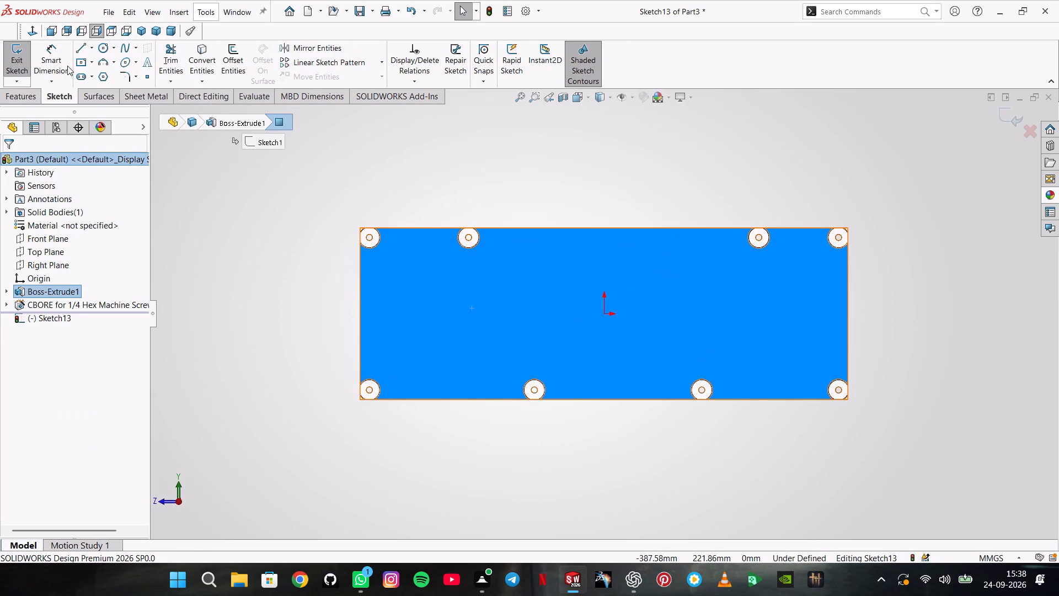
pyautogui.click(84, 80)
pyautogui.click(444, 352)
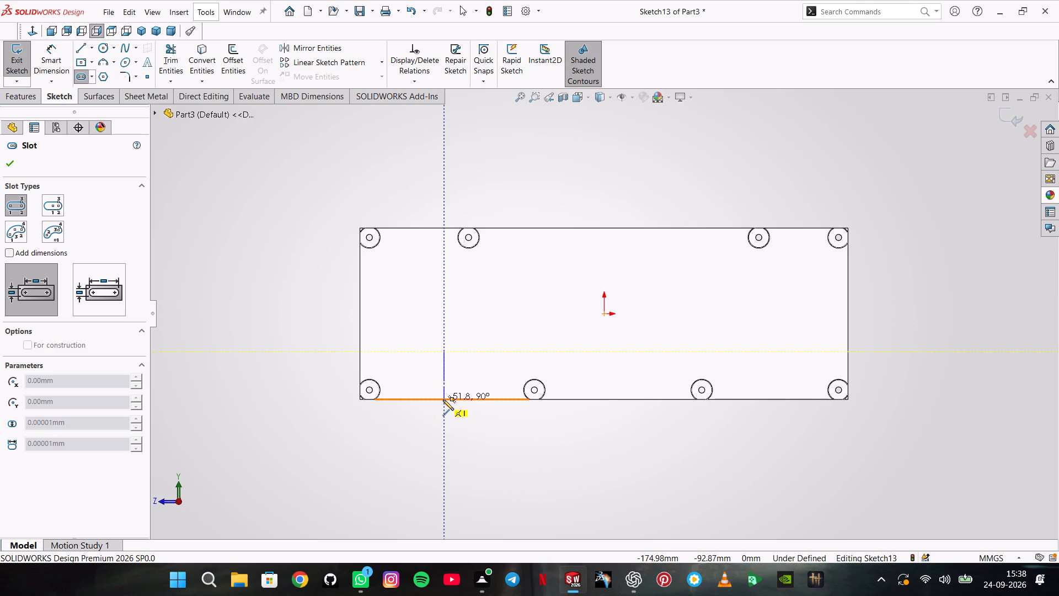
pyautogui.click(443, 400)
pyautogui.click(474, 384)
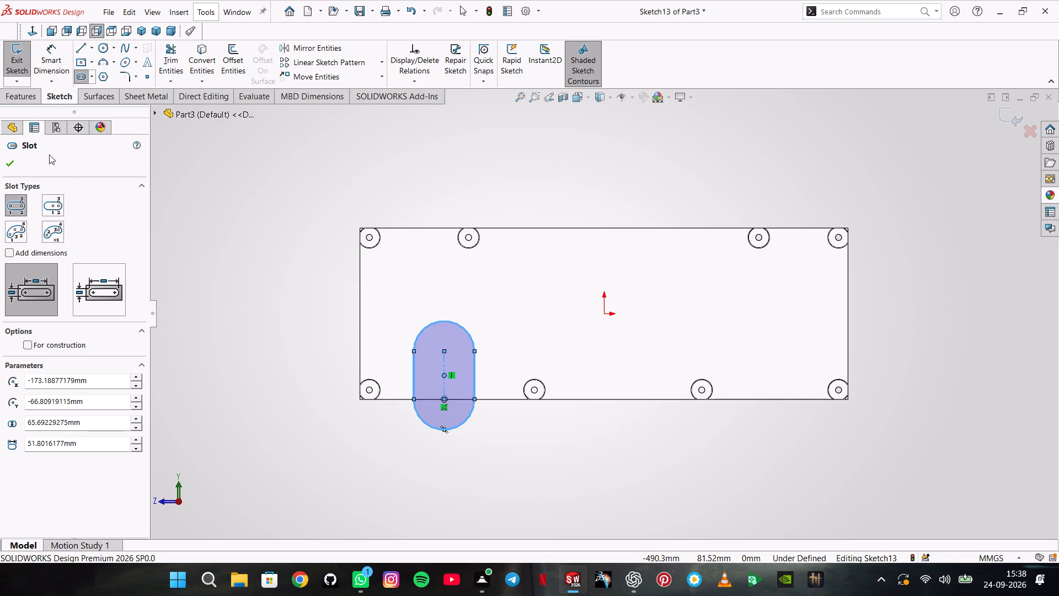
pyautogui.click(6, 164)
# Dimension the slot's centreline 120.65 mm from the block's nearest short edge.
pyautogui.click(59, 60)
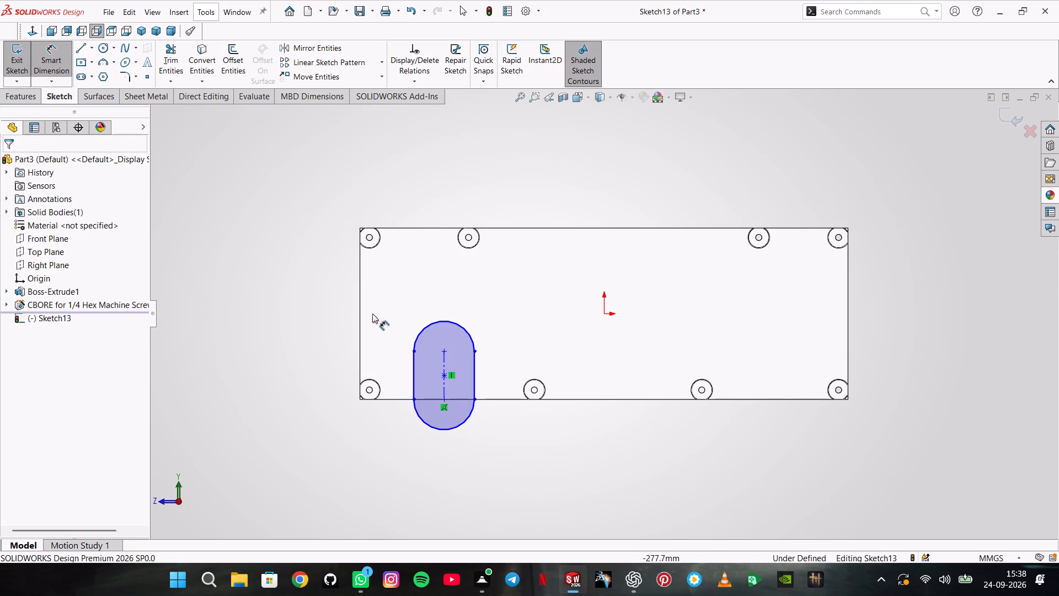
pyautogui.click(443, 385)
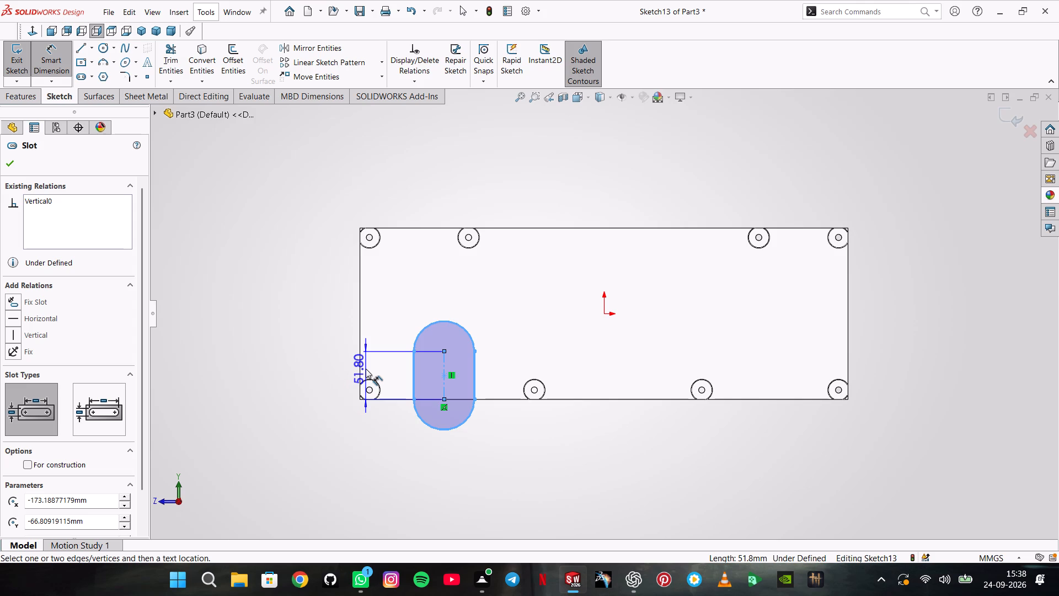
pyautogui.click(359, 364)
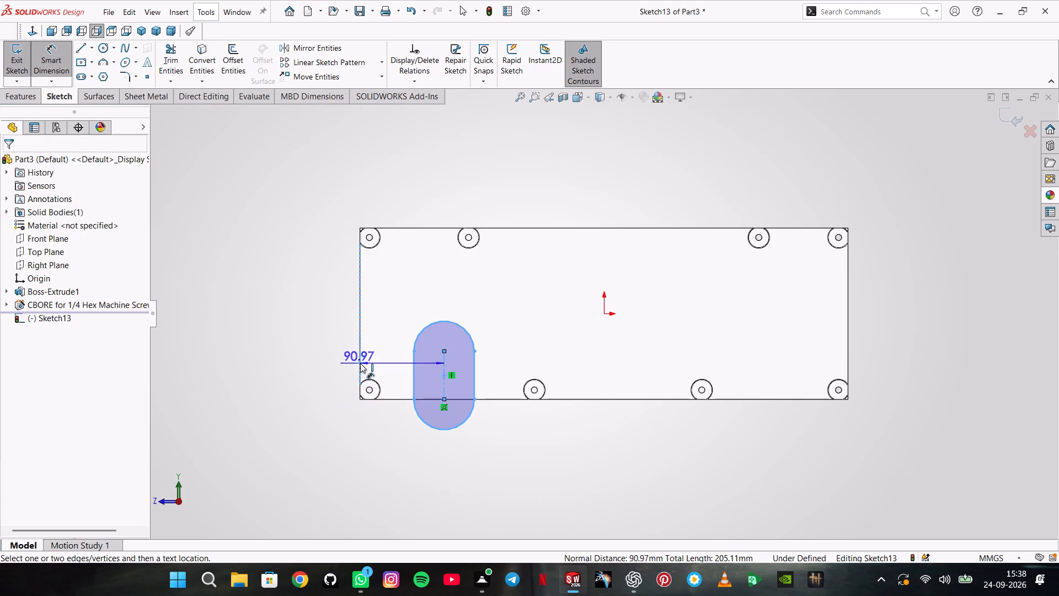
pyautogui.click(420, 471)
pyautogui.write('120.')
pyautogui.write('65')
pyautogui.press('Return')
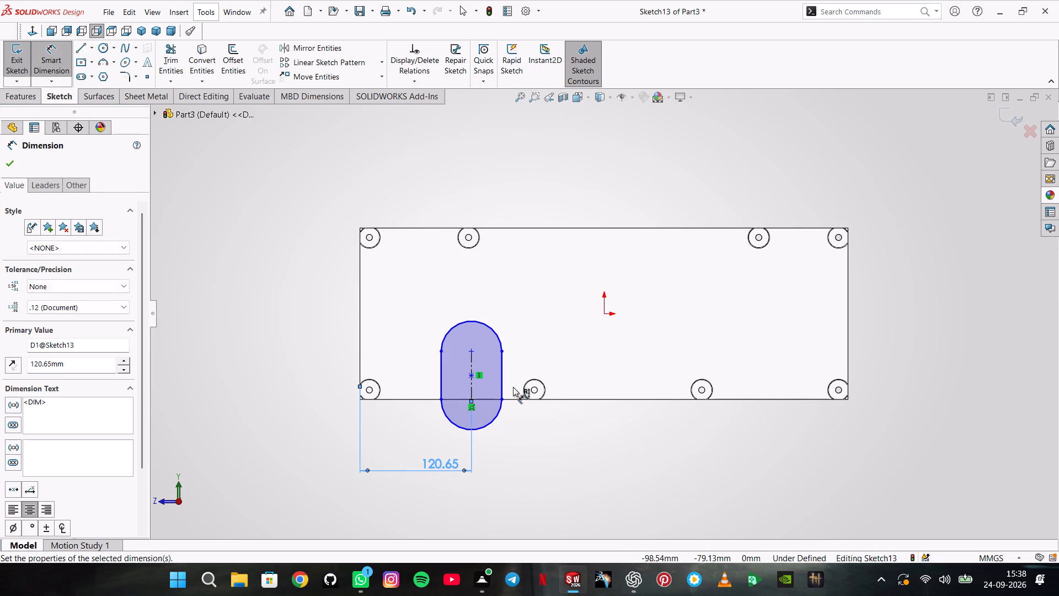
# Dimension the slot's width between its straight sides as 40.64 mm.
pyautogui.click(504, 398)
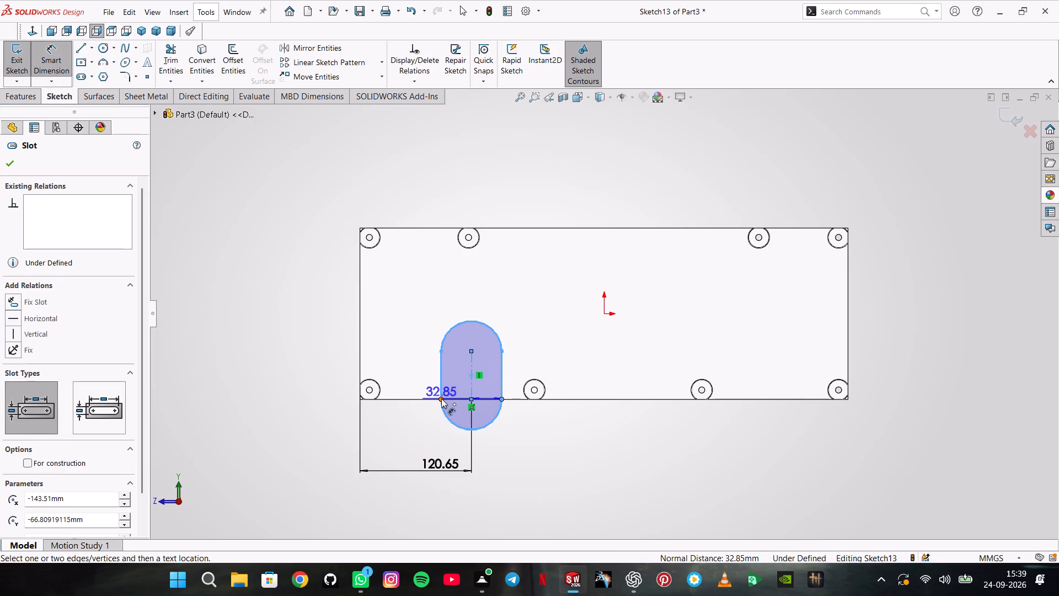
pyautogui.click(441, 398)
pyautogui.click(464, 449)
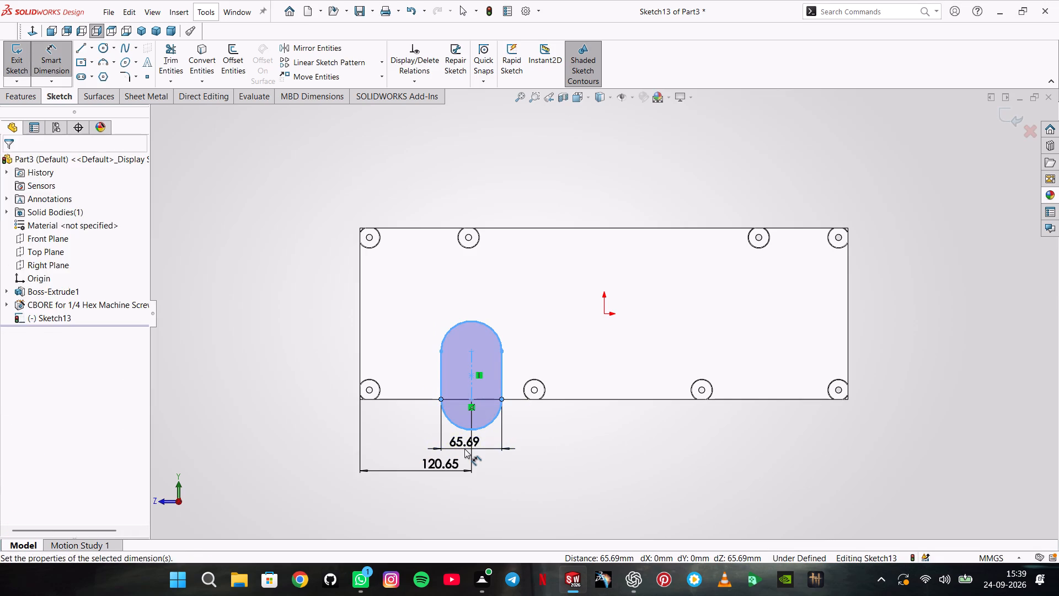
pyautogui.press('5')
pyautogui.press('BackSpace')
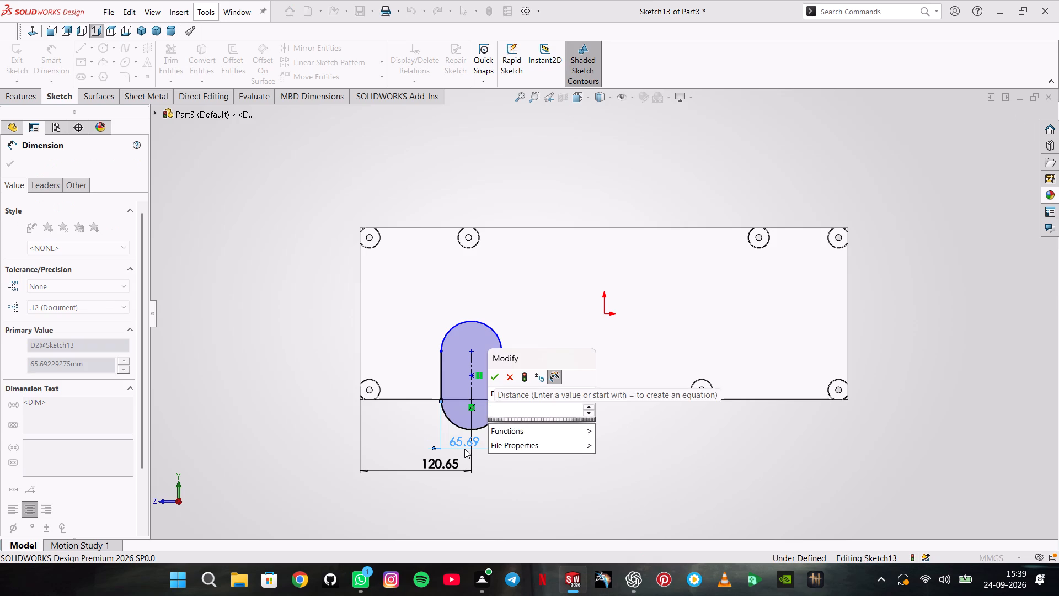
pyautogui.write('40')
pyautogui.write('.64')
pyautogui.press('Return')
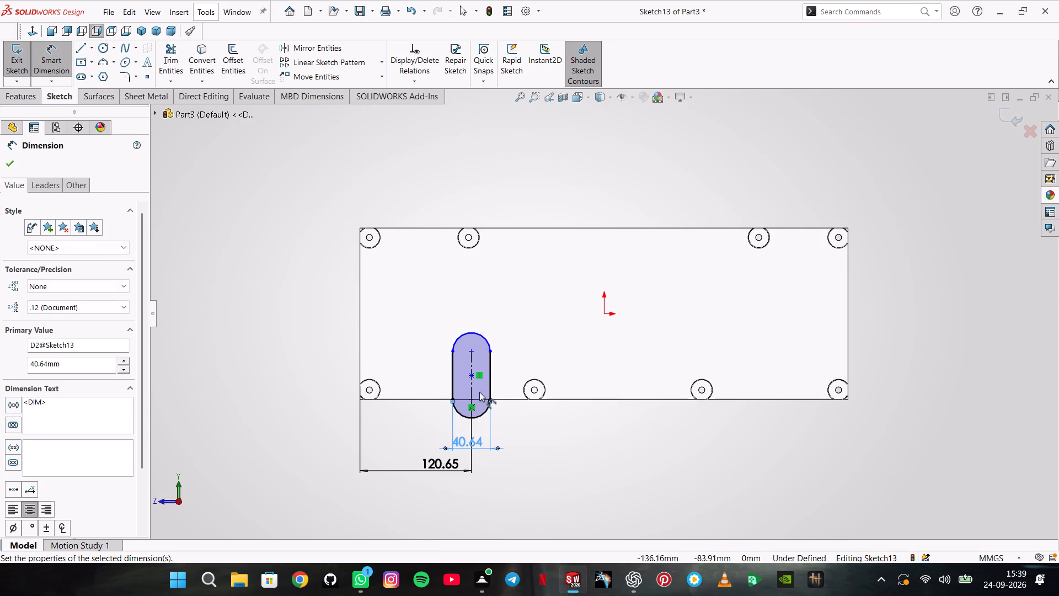
# Dimension the slot's straight side as 22.65 mm long.
pyautogui.click(451, 385)
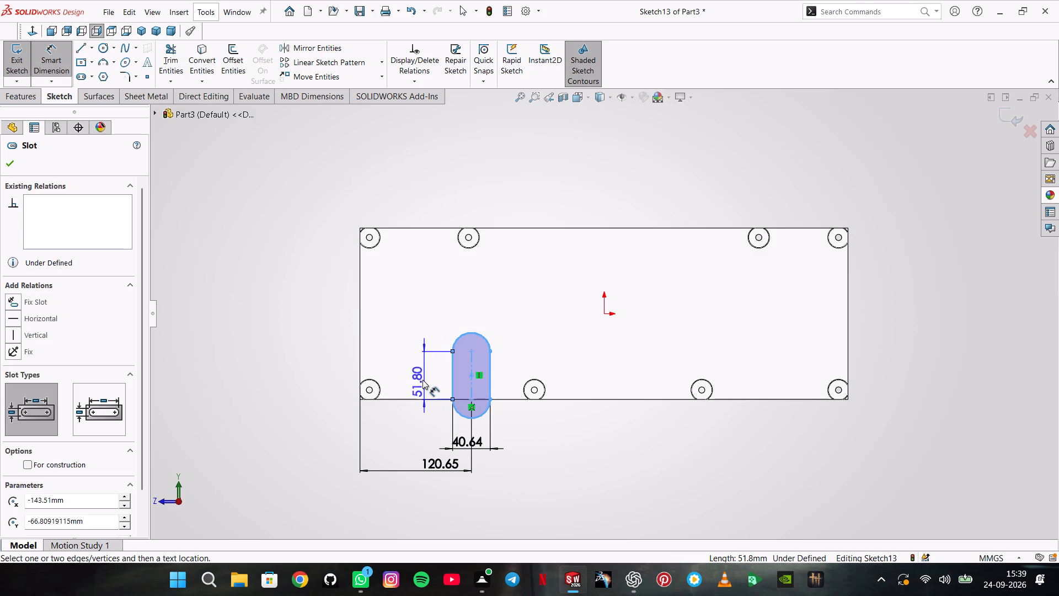
pyautogui.click(422, 380)
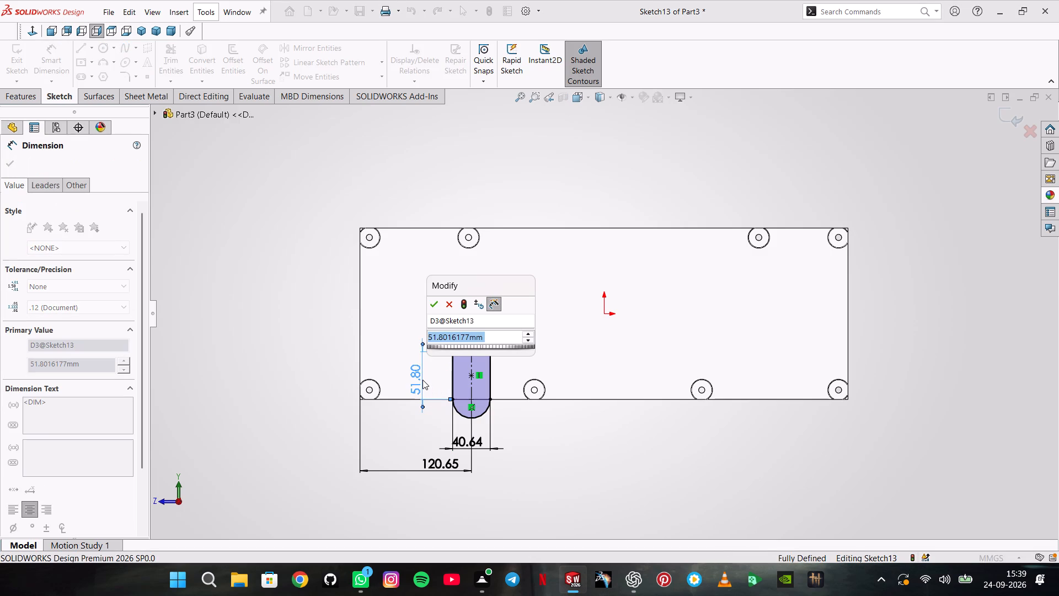
pyautogui.write('22.')
pyautogui.write('65')
pyautogui.press('Return')
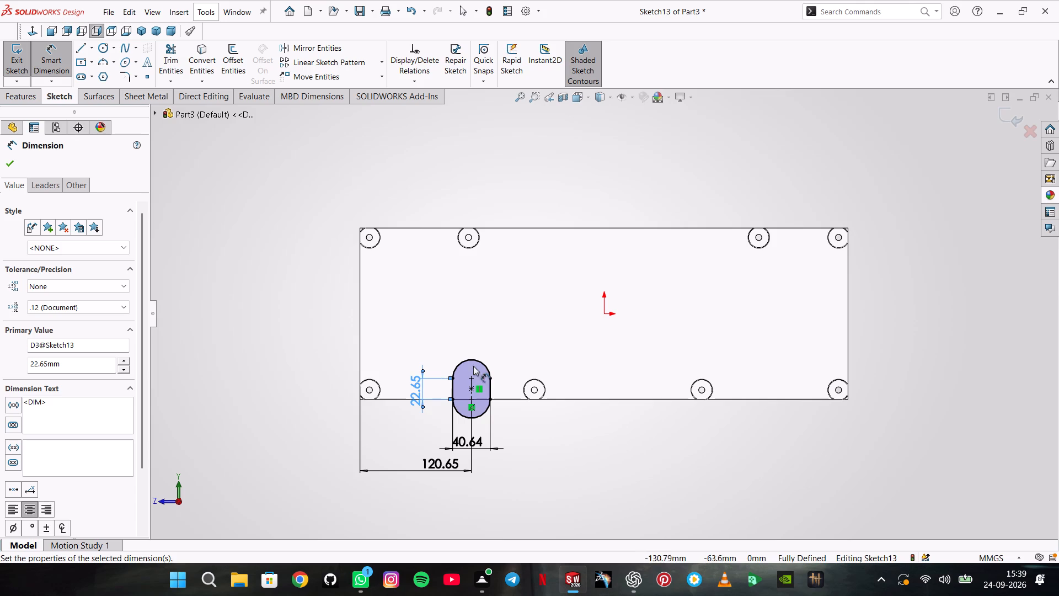
pyautogui.click(4, 158)
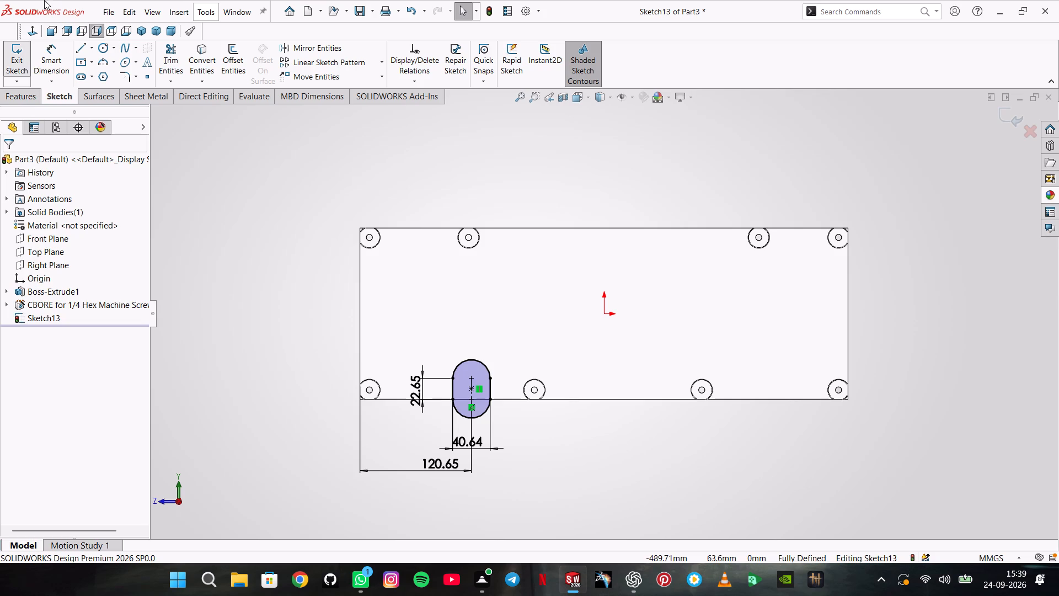
# Create a linear sketch pattern of the slot along the X-axis with 3 instances spaced 146.05 mm apart.
pyautogui.click(285, 61)
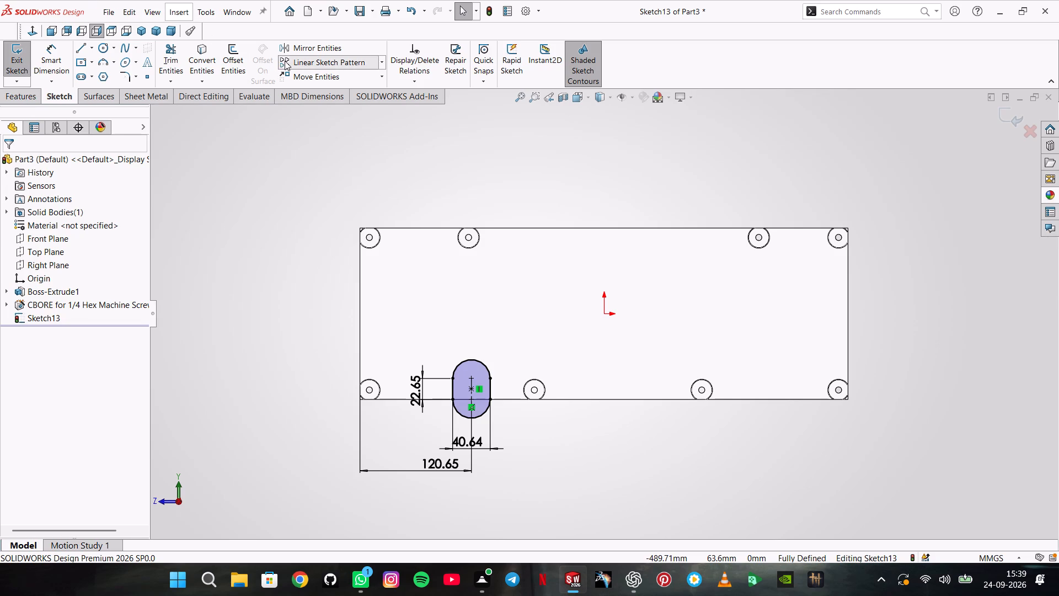
pyautogui.doubleClick(78, 226)
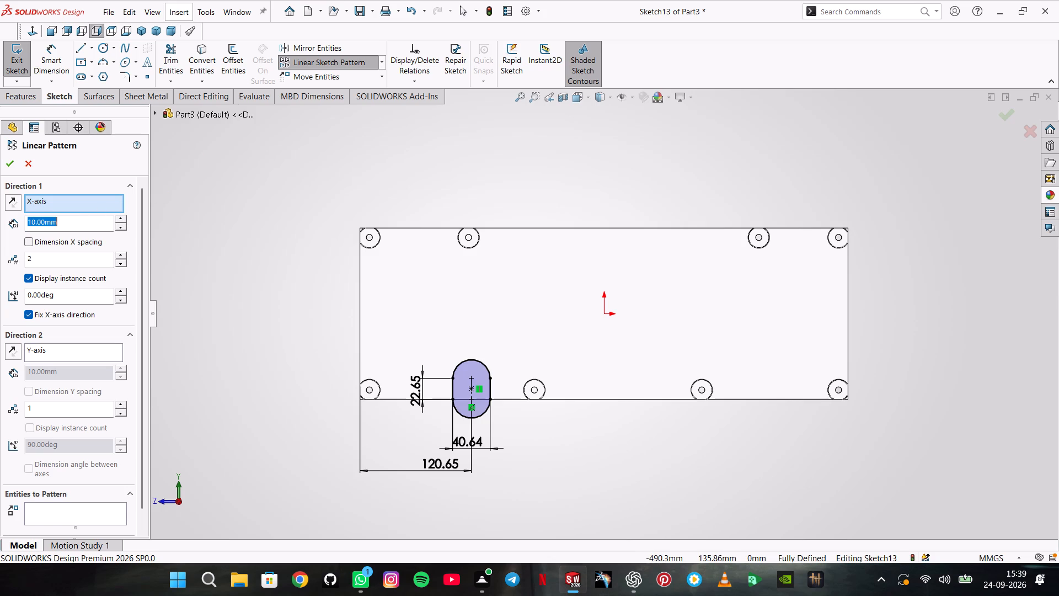
pyautogui.write('14')
pyautogui.write('6.')
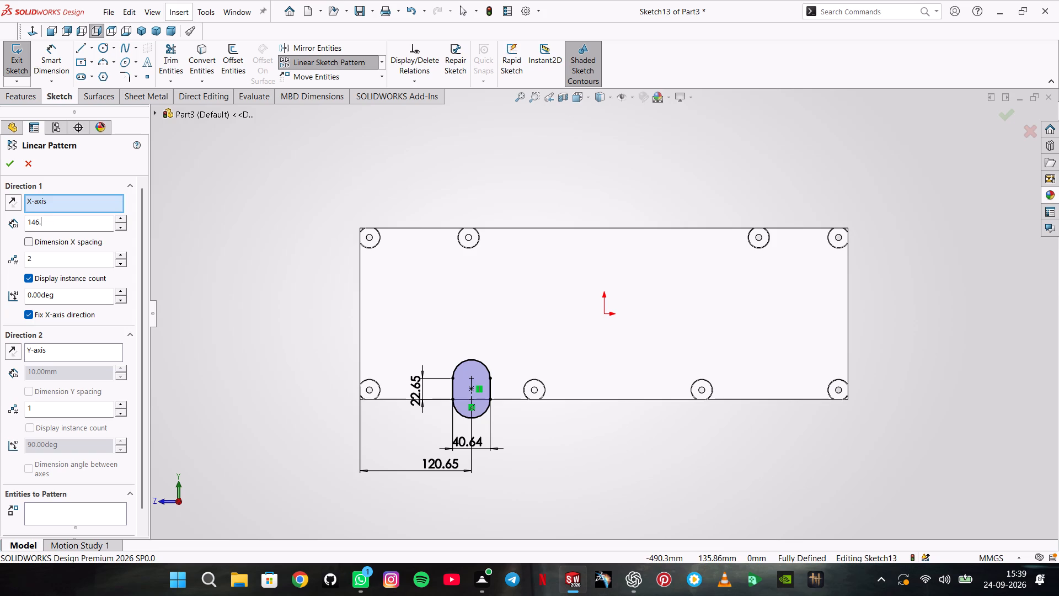
pyautogui.write('05')
pyautogui.press('Return')
pyautogui.scroll(-1, 81, 361)
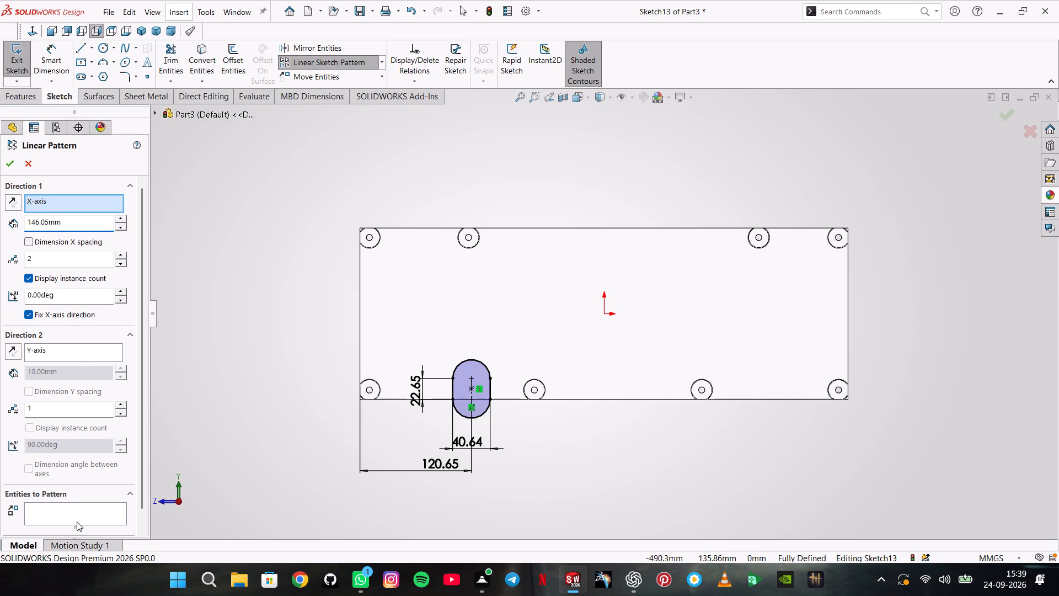
pyautogui.click(77, 521)
pyautogui.click(466, 410)
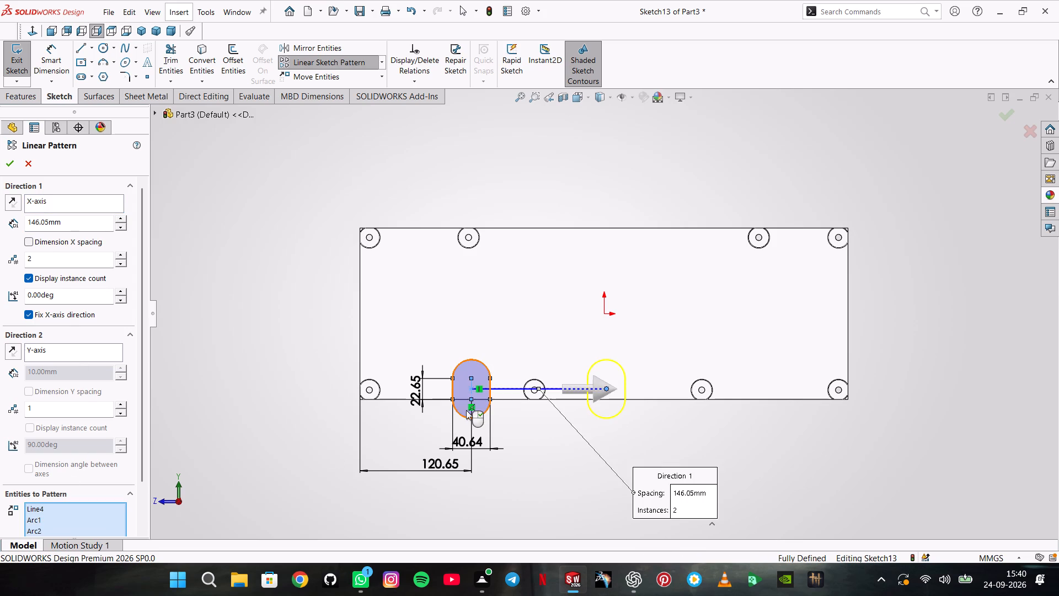
pyautogui.click(101, 264)
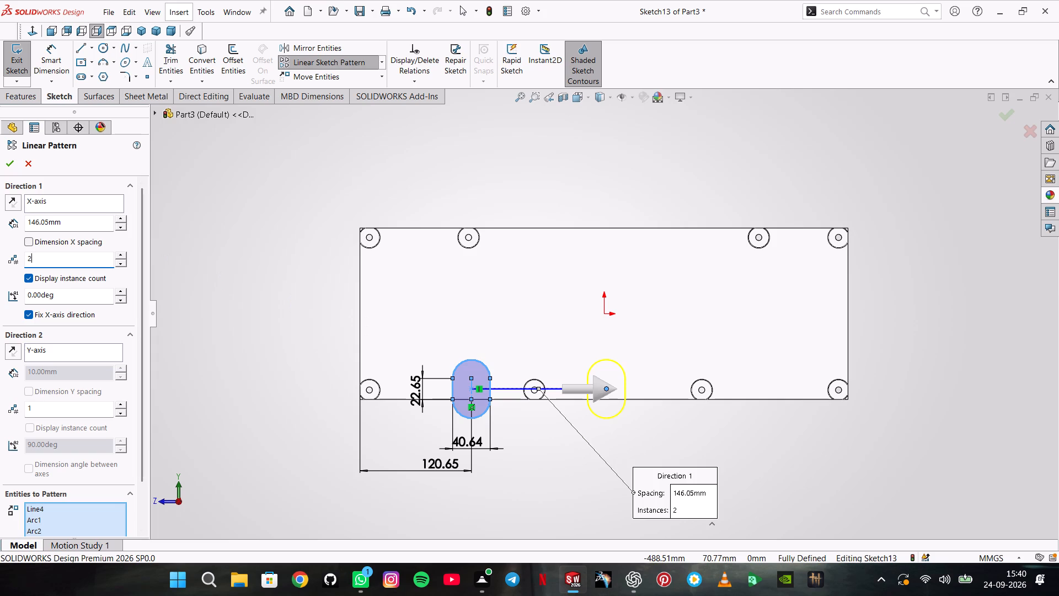
pyautogui.click(101, 264)
pyautogui.press('6')
pyautogui.press('Return')
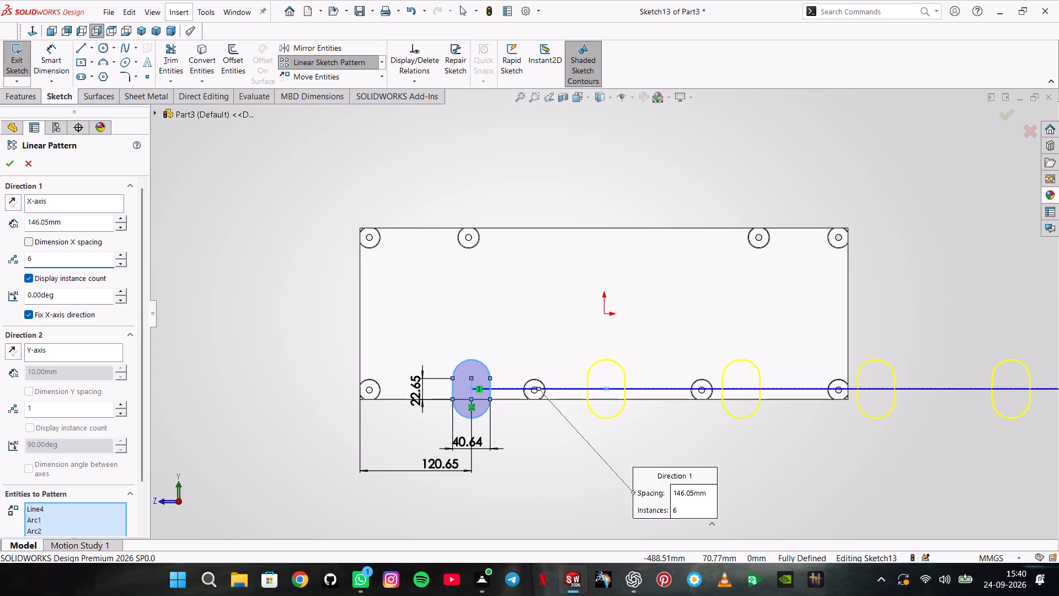
pyautogui.press('3')
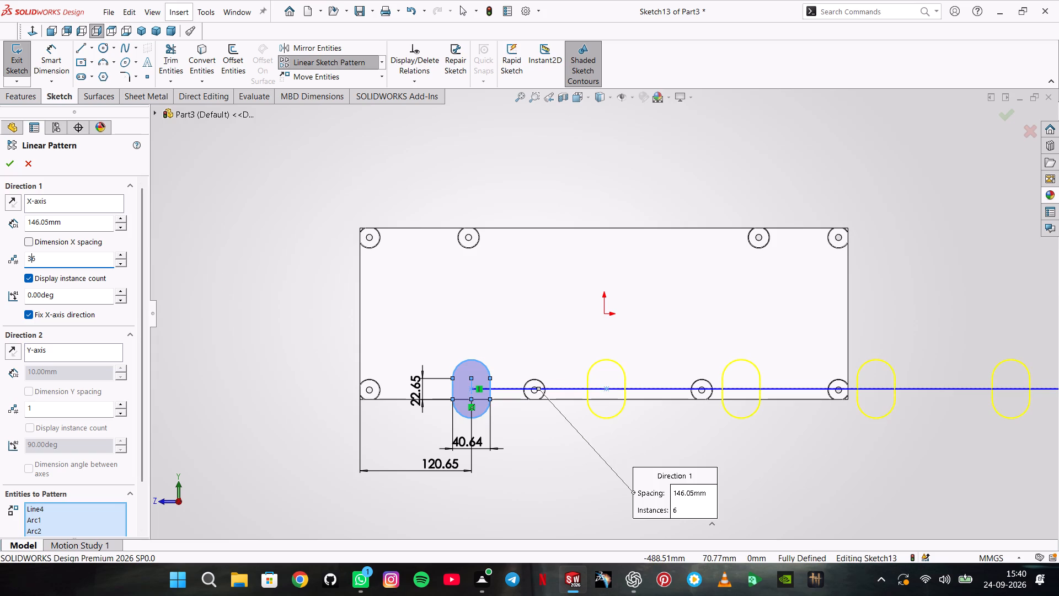
pyautogui.doubleClick(105, 265)
pyautogui.press('3')
pyautogui.press('Return')
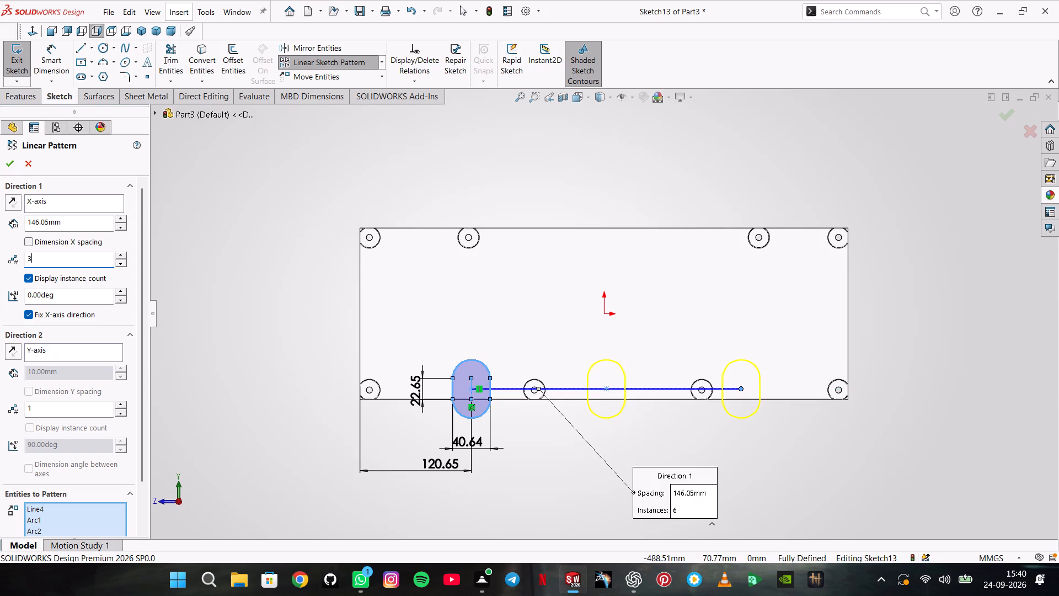
pyautogui.click(3, 167)
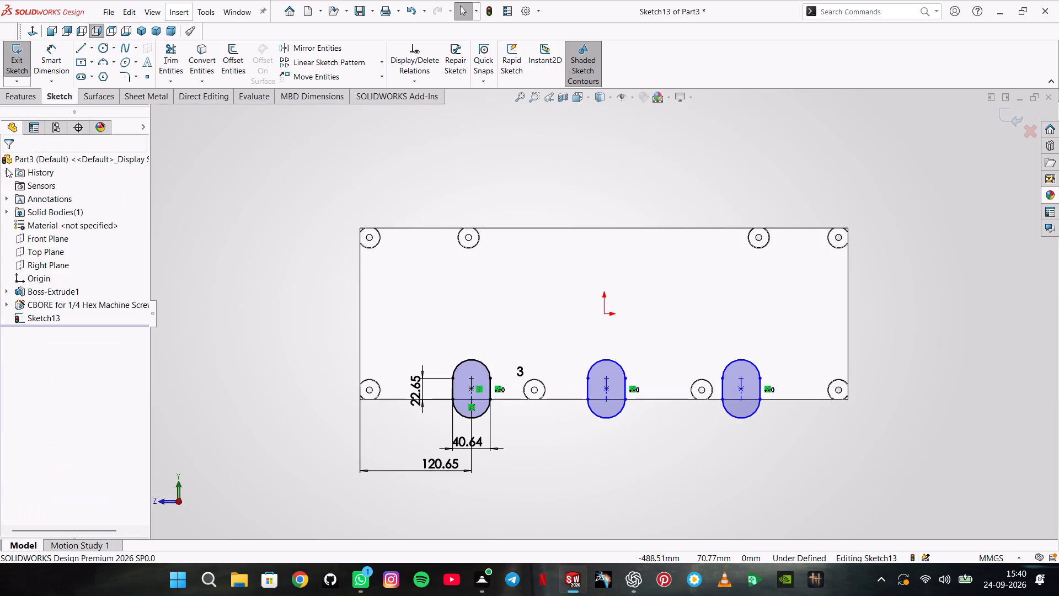
# Extrude-cut the three patterned slots through the block with the end condition Through All in both directions.
pyautogui.click(6, 90)
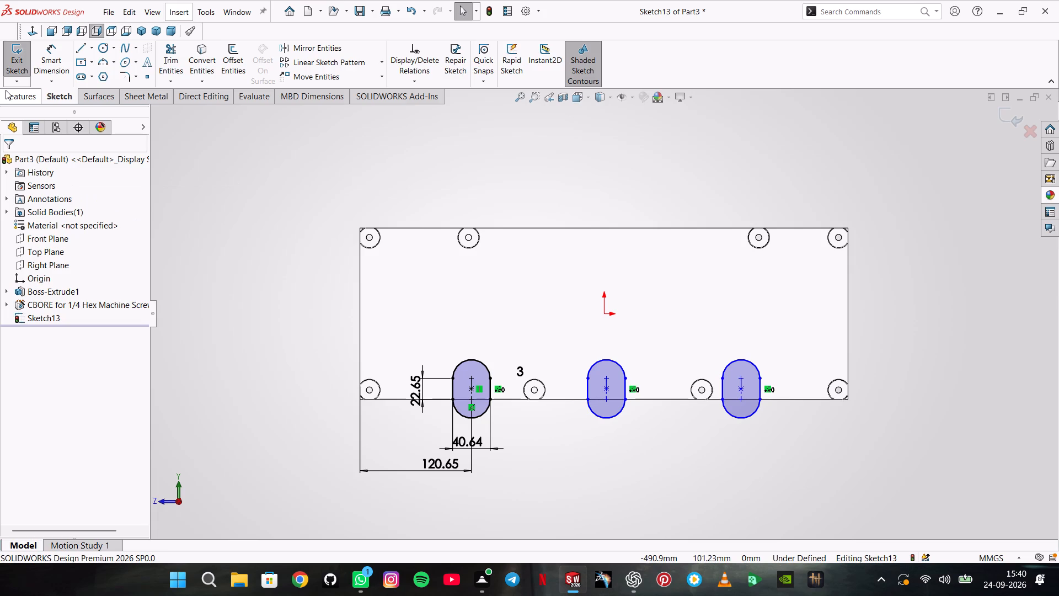
pyautogui.click(219, 62)
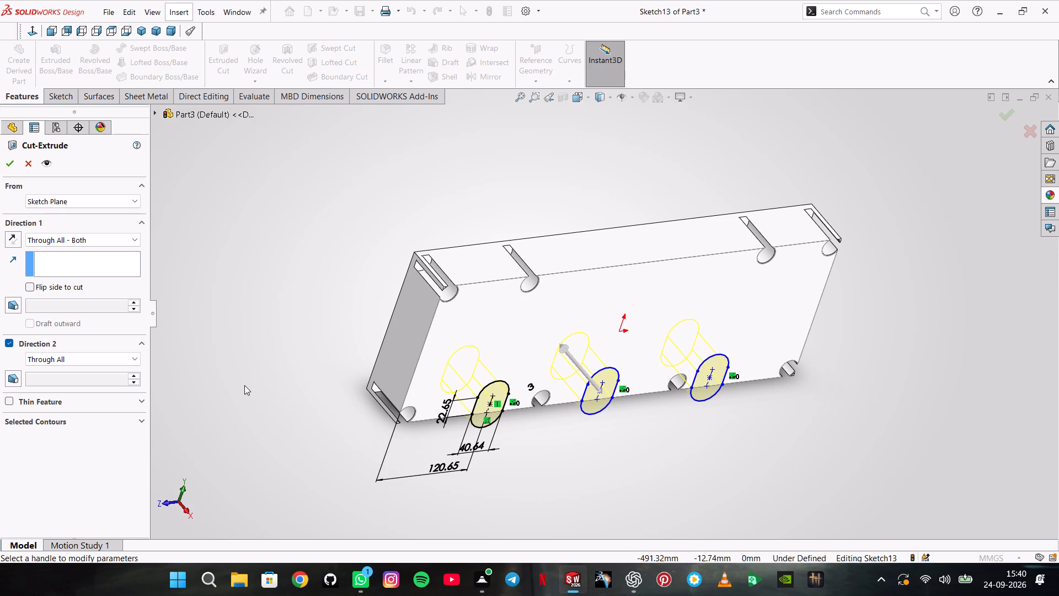
pyautogui.click(77, 243)
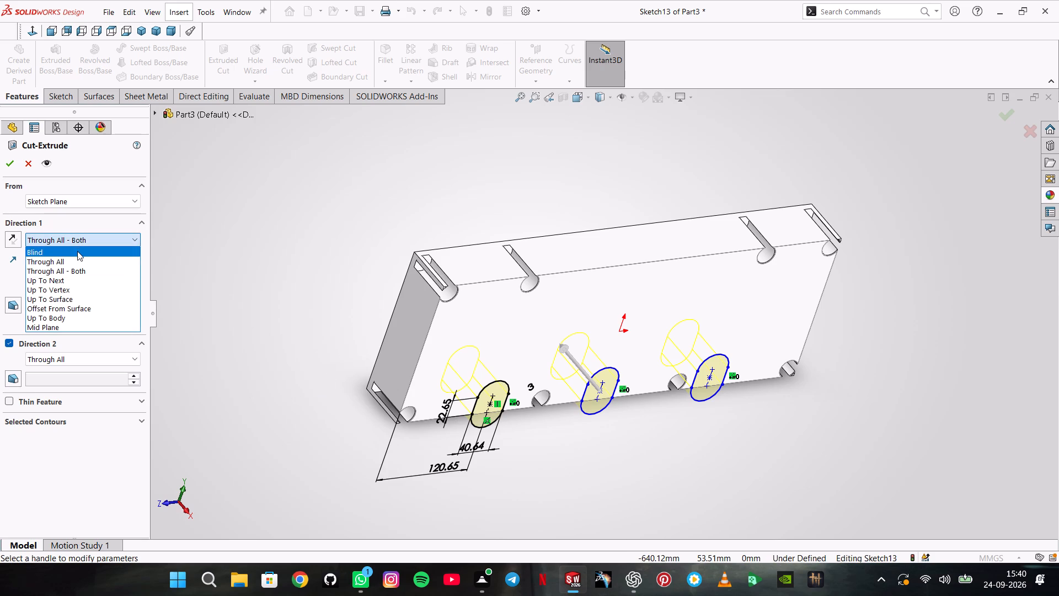
pyautogui.click(77, 259)
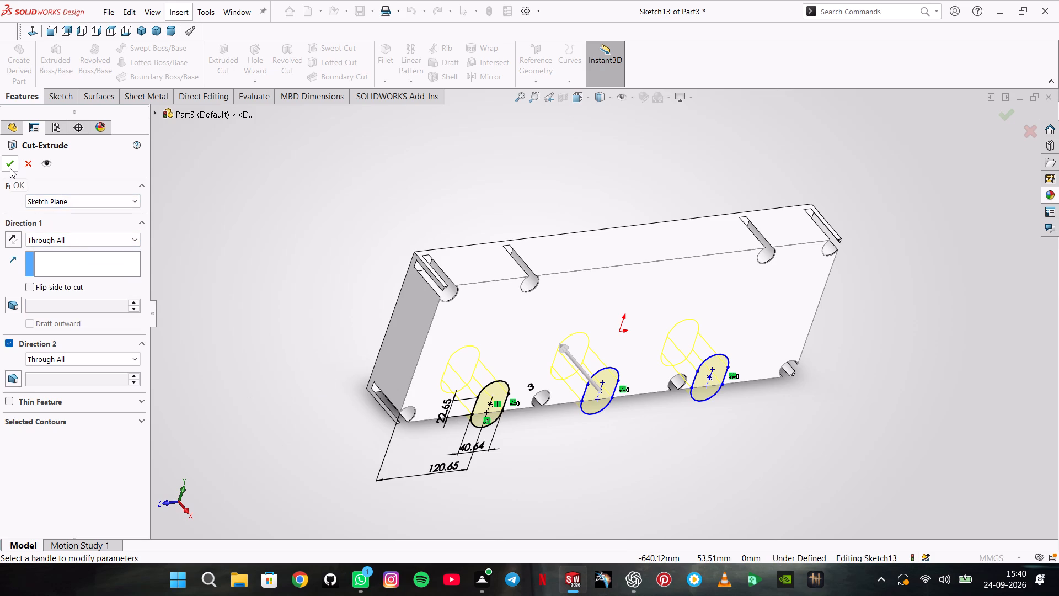
pyautogui.click(10, 168)
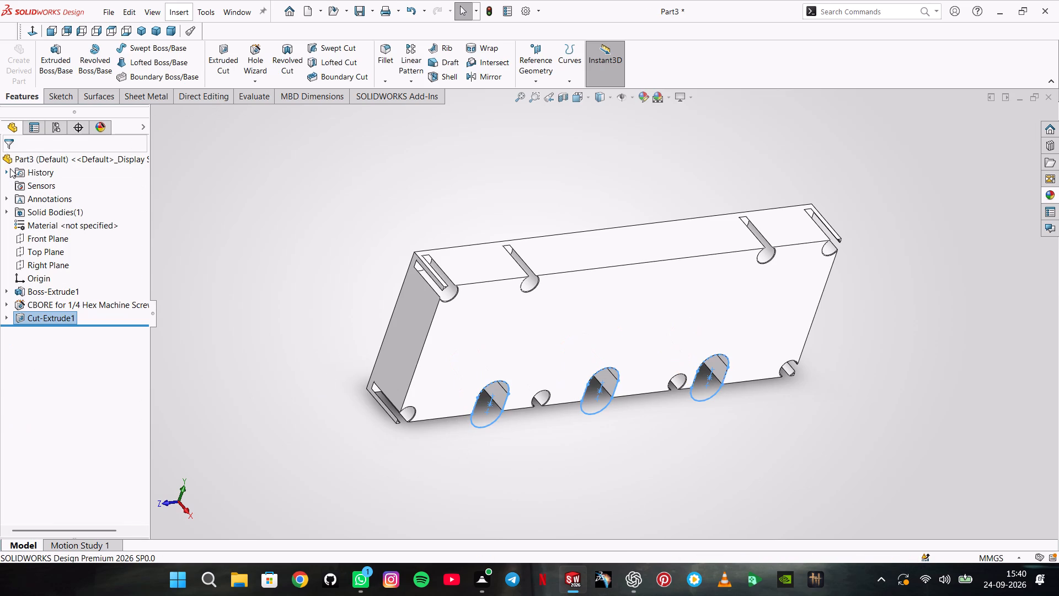
pyautogui.click(336, 296)
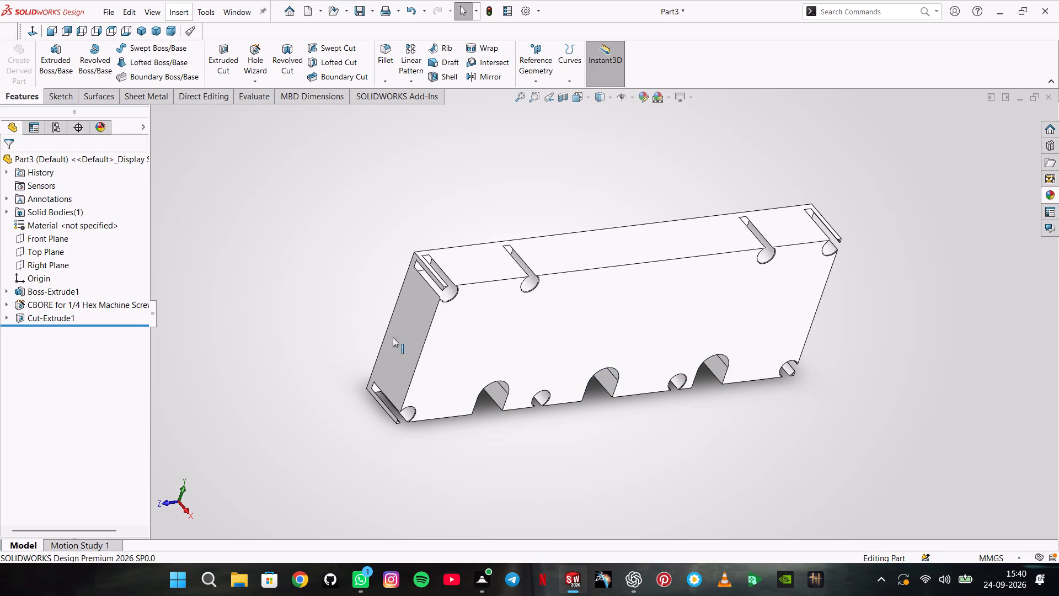
# Cycle the applied scene to one with darker shading on the block.
pyautogui.moveTo(595, 476); pyautogui.dragTo(610, 306, button='middle')
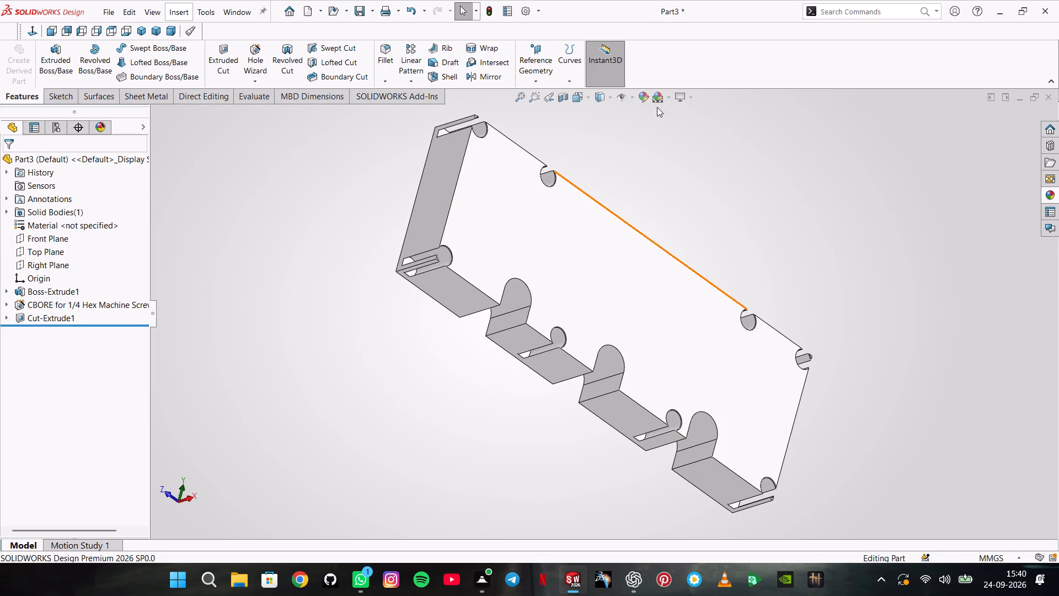
pyautogui.click(663, 99)
pyautogui.click(662, 99)
pyautogui.click(662, 99)
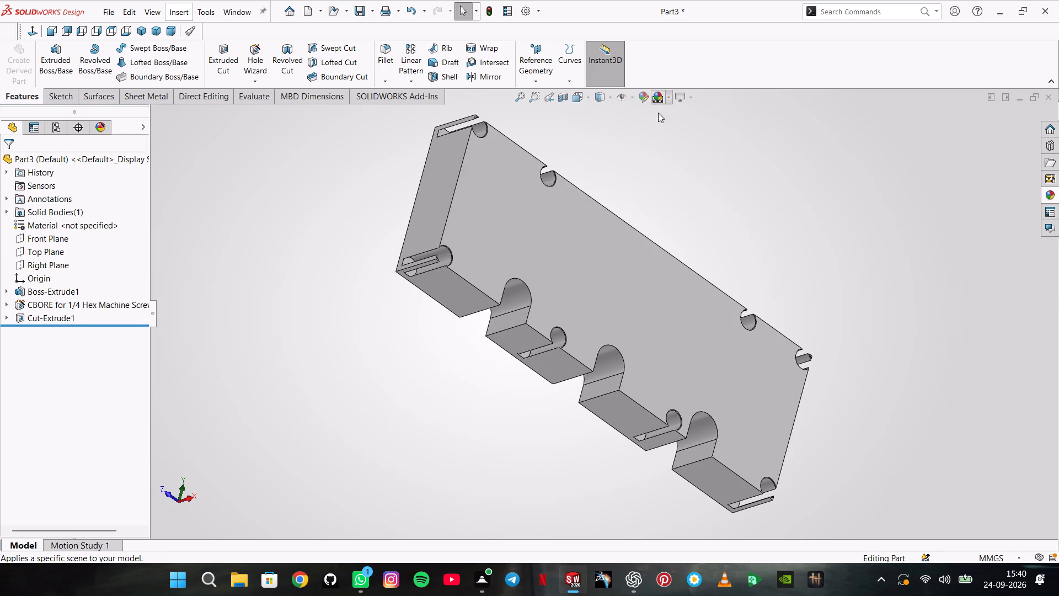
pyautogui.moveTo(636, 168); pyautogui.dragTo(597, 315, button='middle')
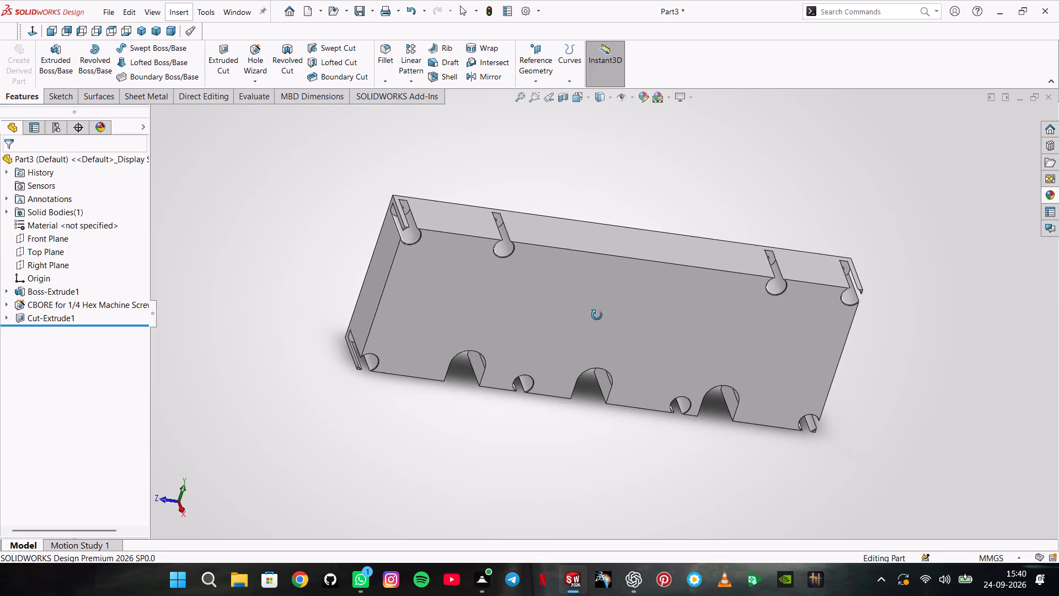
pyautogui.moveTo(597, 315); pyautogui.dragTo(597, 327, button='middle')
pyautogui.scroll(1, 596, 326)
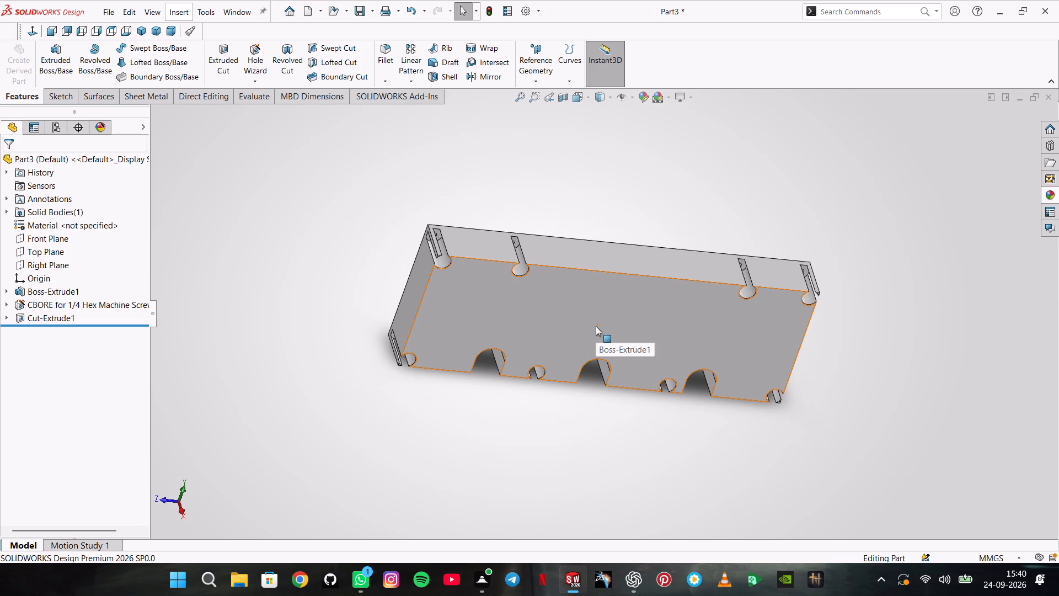
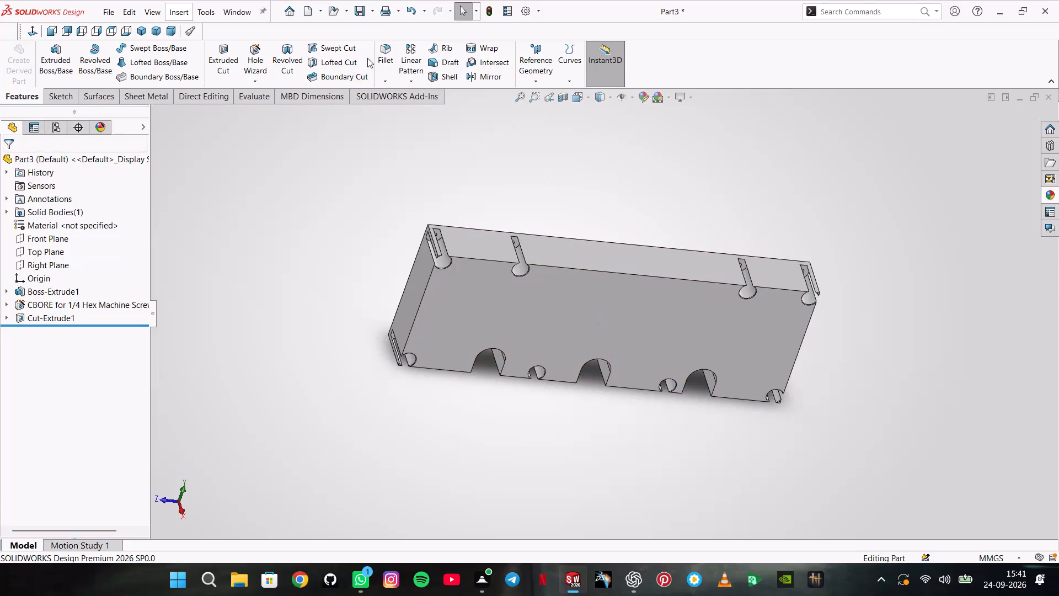
# Start a 5° draft with the floor of a counterbore between two slots as the neutral plane.
pyautogui.click(432, 59)
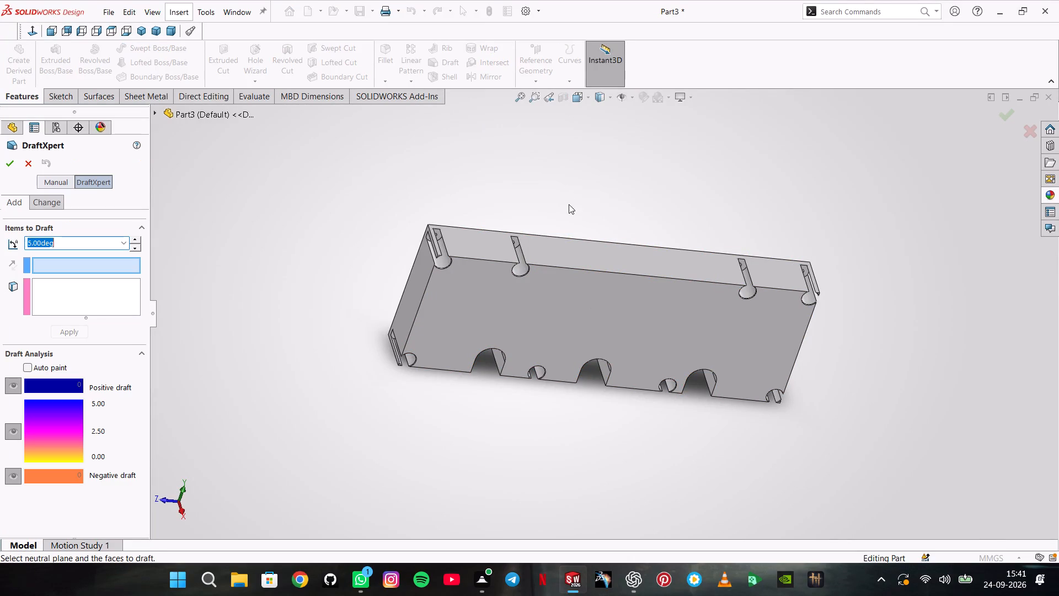
pyautogui.moveTo(577, 365); pyautogui.dragTo(588, 196, button='middle')
pyautogui.moveTo(620, 419); pyautogui.dragTo(618, 304, button='middle')
pyautogui.scroll(1, 619, 405)
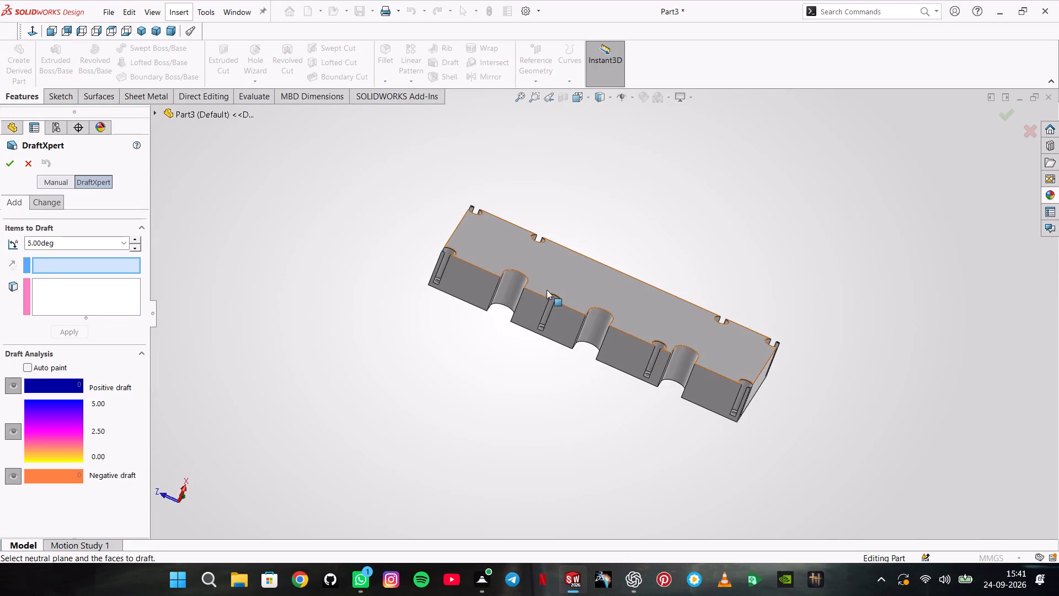
pyautogui.scroll(-5, 545, 290)
pyautogui.moveTo(505, 291); pyautogui.dragTo(484, 281, button='middle')
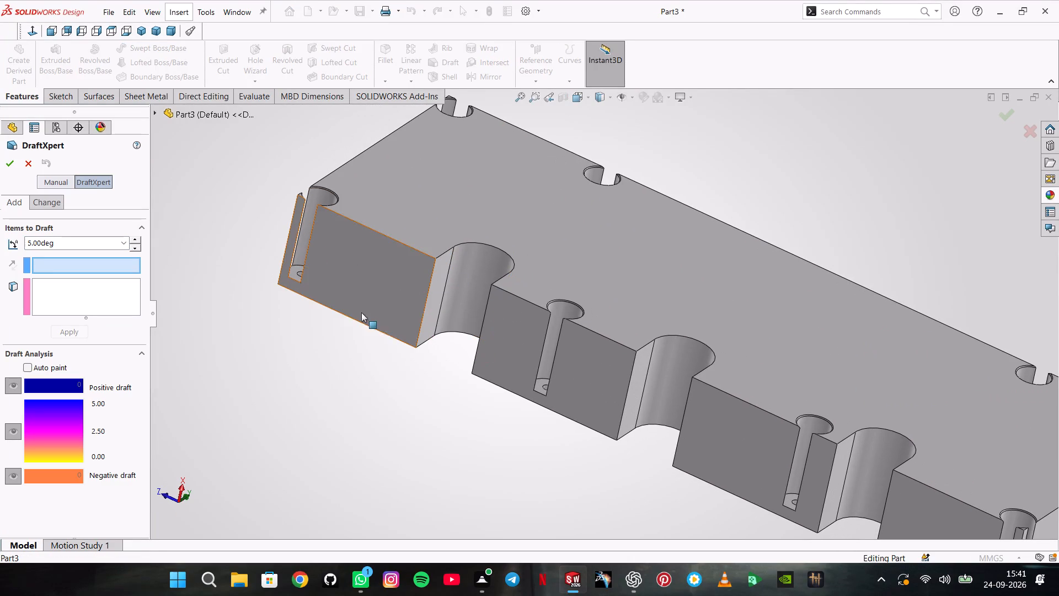
pyautogui.click(542, 381)
# Add three counterbore walls on the slotted edge, plus each slot's curved wall and one flat side wall, as draft faces.
pyautogui.click(91, 310)
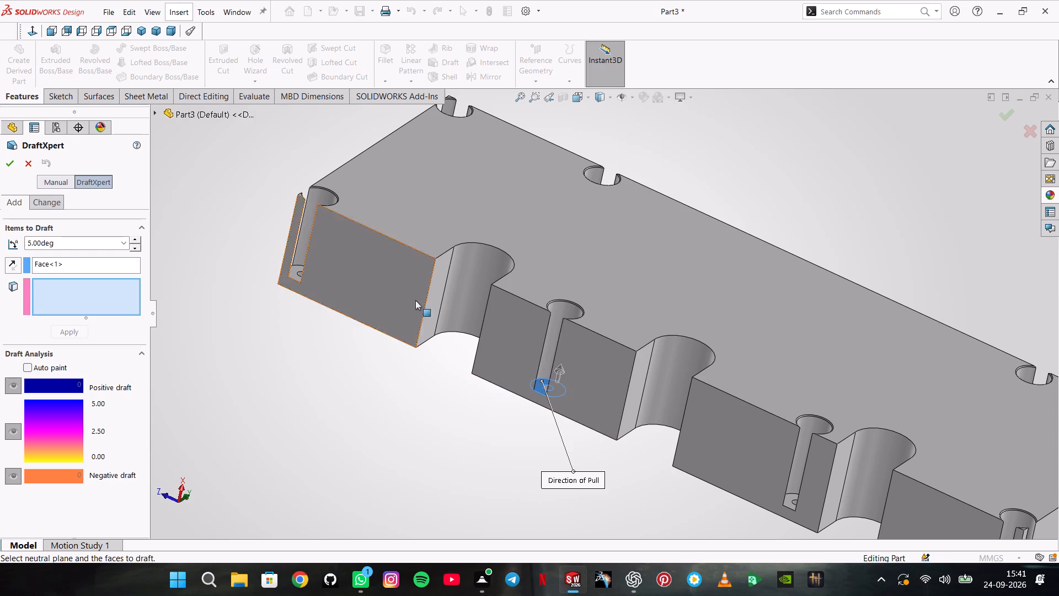
pyautogui.click(558, 307)
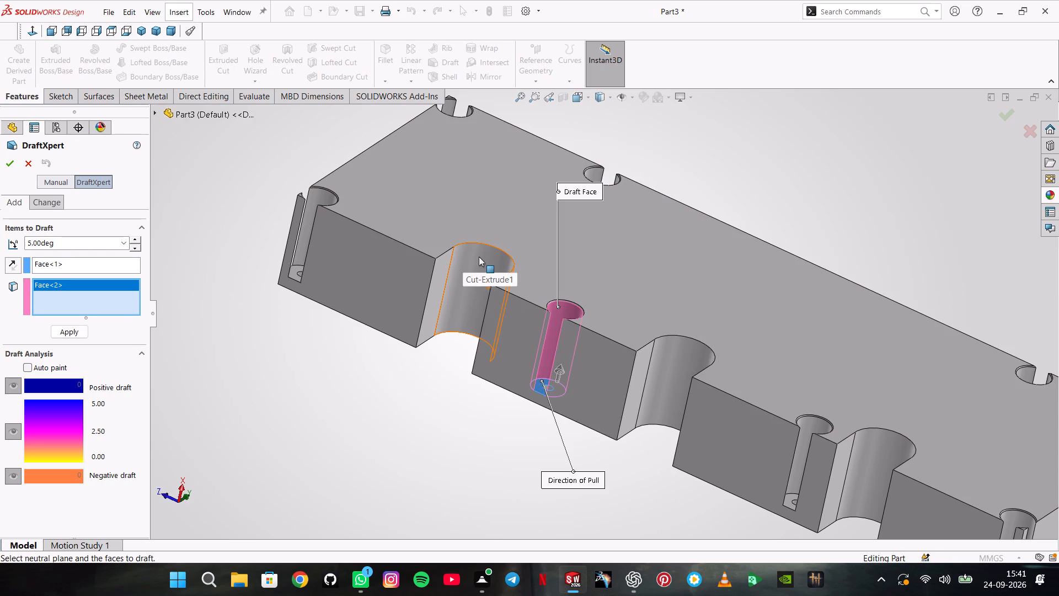
pyautogui.click(479, 257)
pyautogui.click(444, 263)
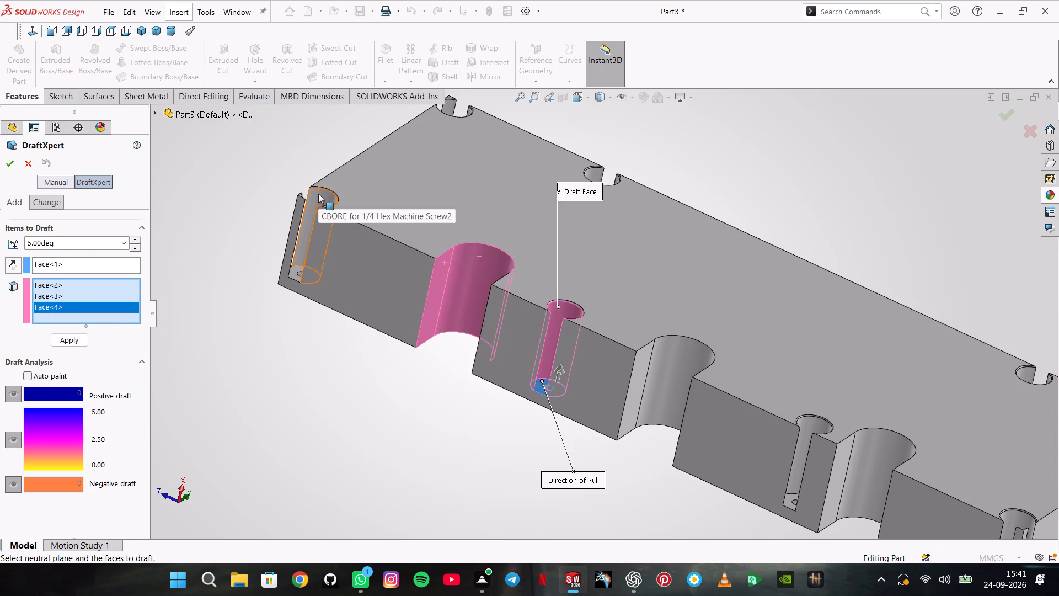
pyautogui.click(318, 194)
pyautogui.click(678, 373)
pyautogui.click(641, 370)
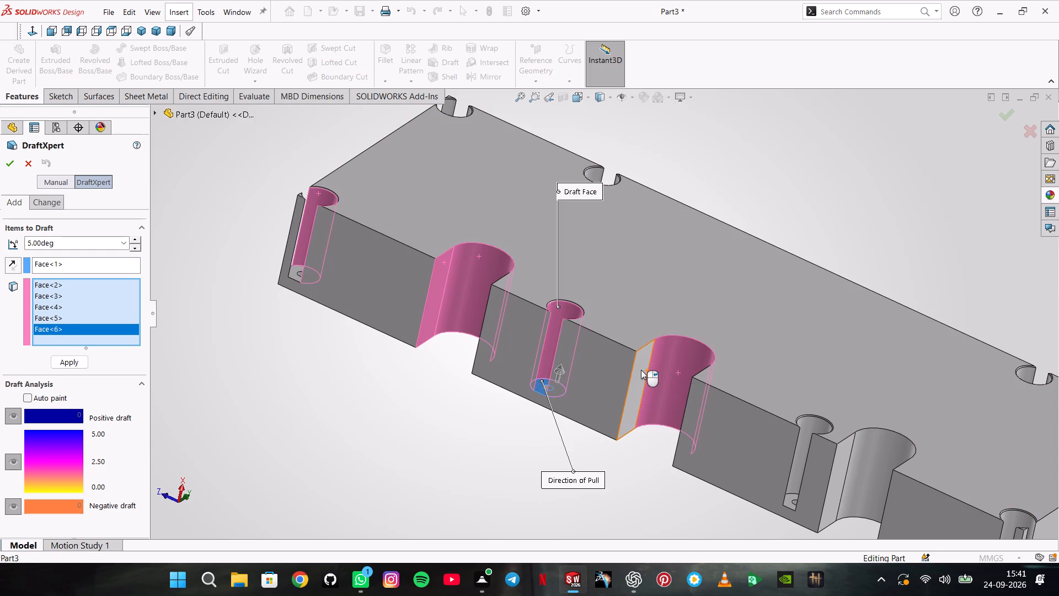
pyautogui.click(816, 428)
pyautogui.click(863, 453)
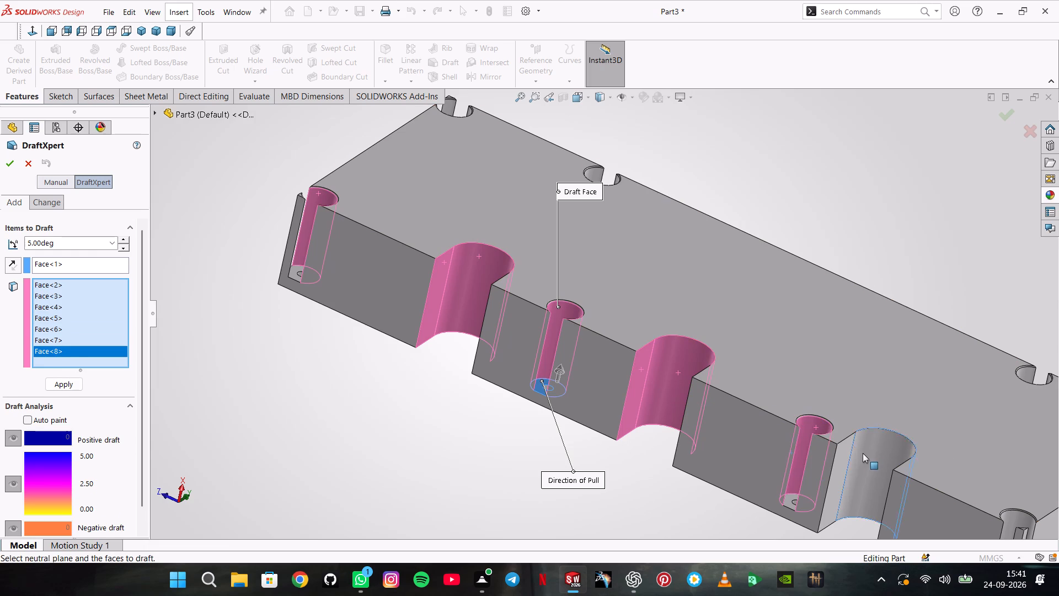
pyautogui.click(842, 455)
# Add the opposite flat side wall of all three slots and the remaining corner counterbore's wall on the slotted edge to the draft faces.
pyautogui.moveTo(750, 419); pyautogui.dragTo(842, 476, button='middle')
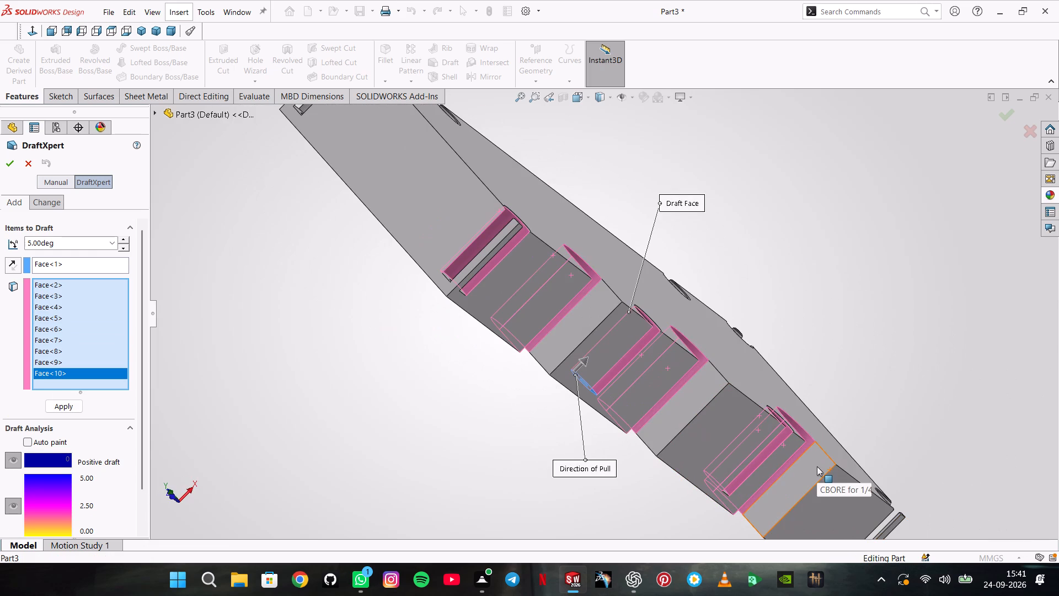
pyautogui.click(817, 466)
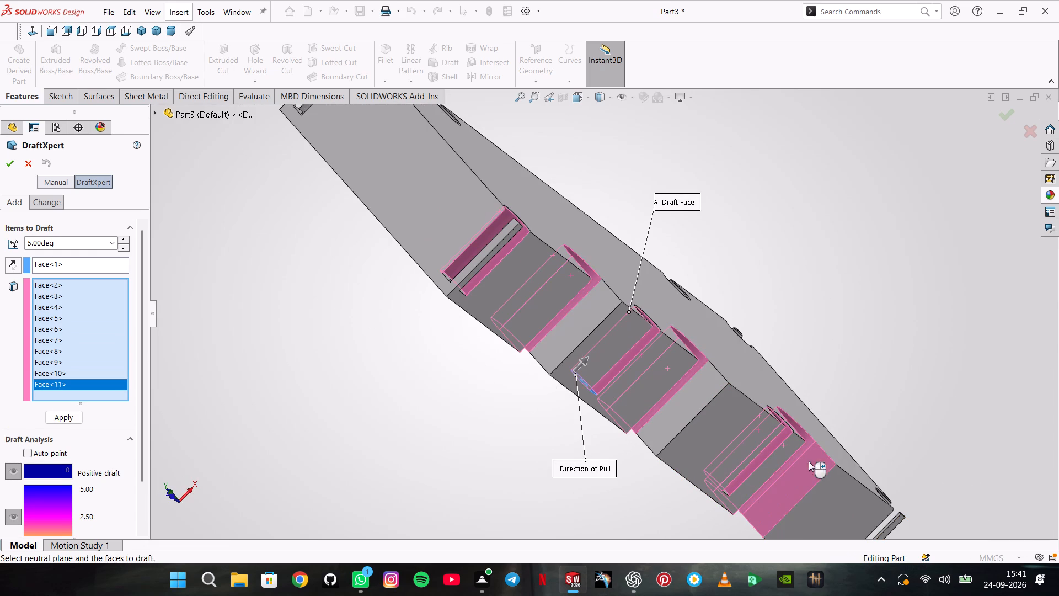
pyautogui.click(687, 406)
pyautogui.click(574, 322)
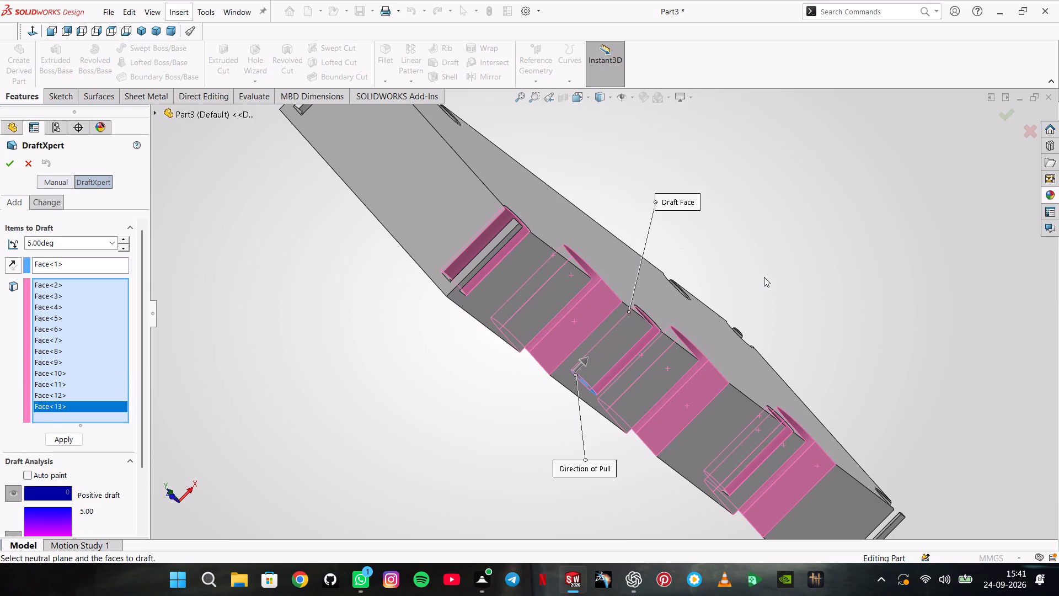
pyautogui.moveTo(944, 464); pyautogui.dragTo(910, 461, button='middle')
pyautogui.scroll(-1, 961, 493)
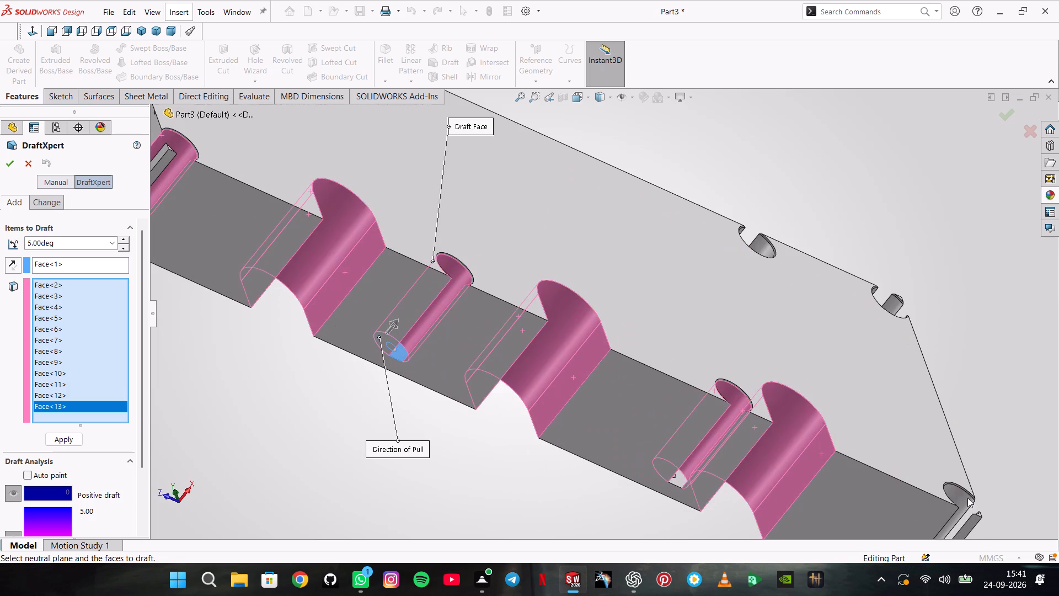
pyautogui.click(961, 495)
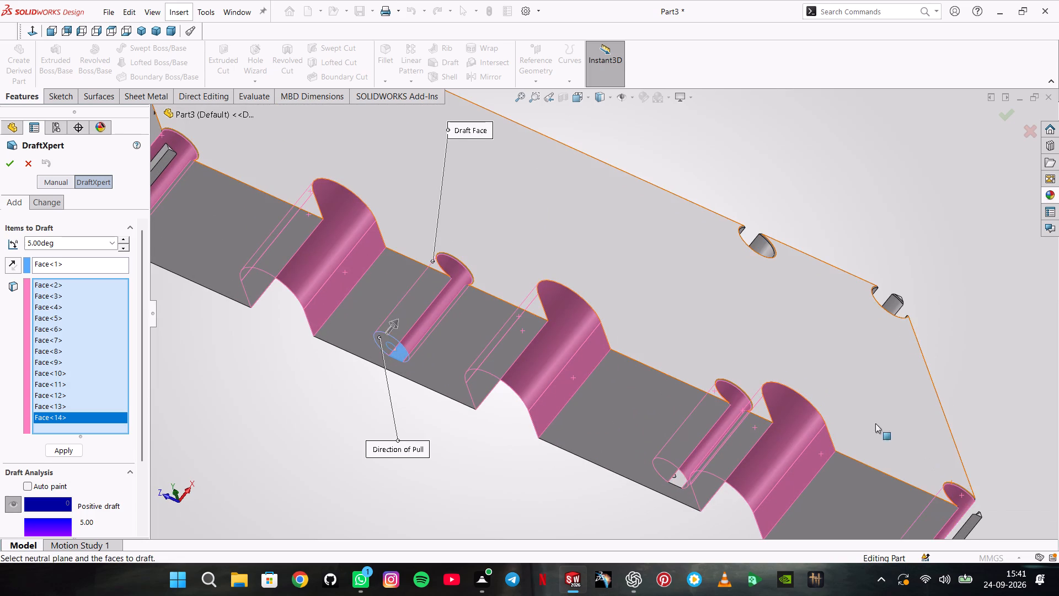
# Add the walls of the four counterbores along the edge opposite the slots to the draft faces.
pyautogui.scroll(1, 575, 236)
pyautogui.moveTo(512, 209); pyautogui.dragTo(562, 288, button='middle')
pyautogui.scroll(1, 498, 225)
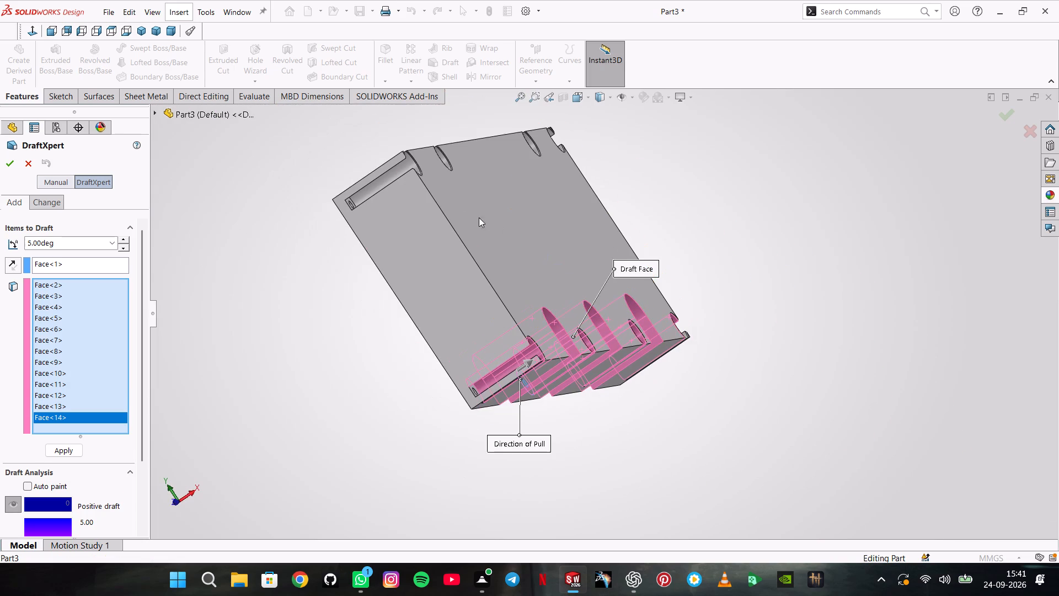
pyautogui.click(411, 162)
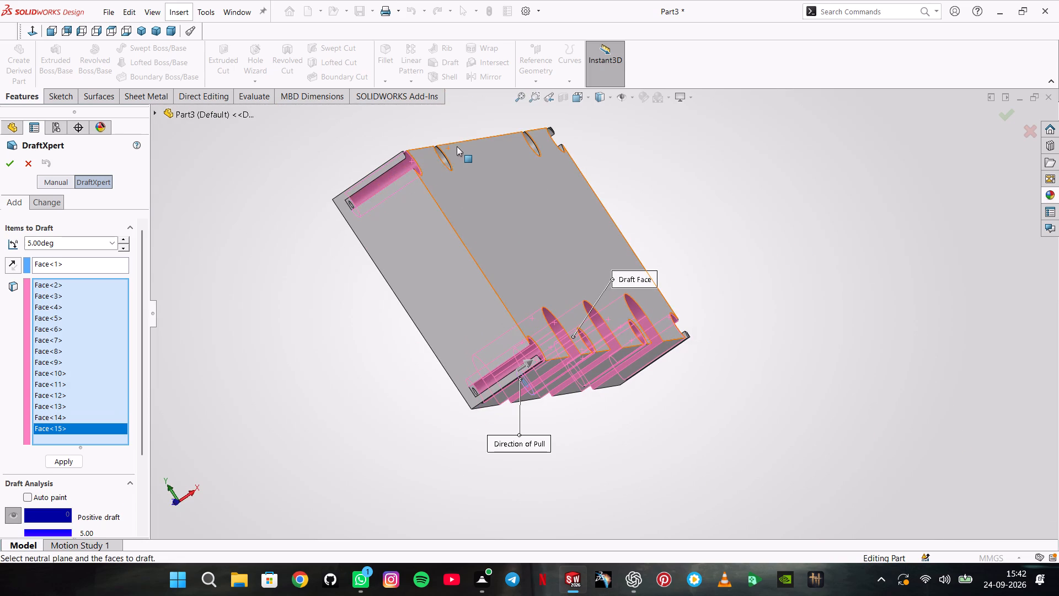
pyautogui.click(442, 160)
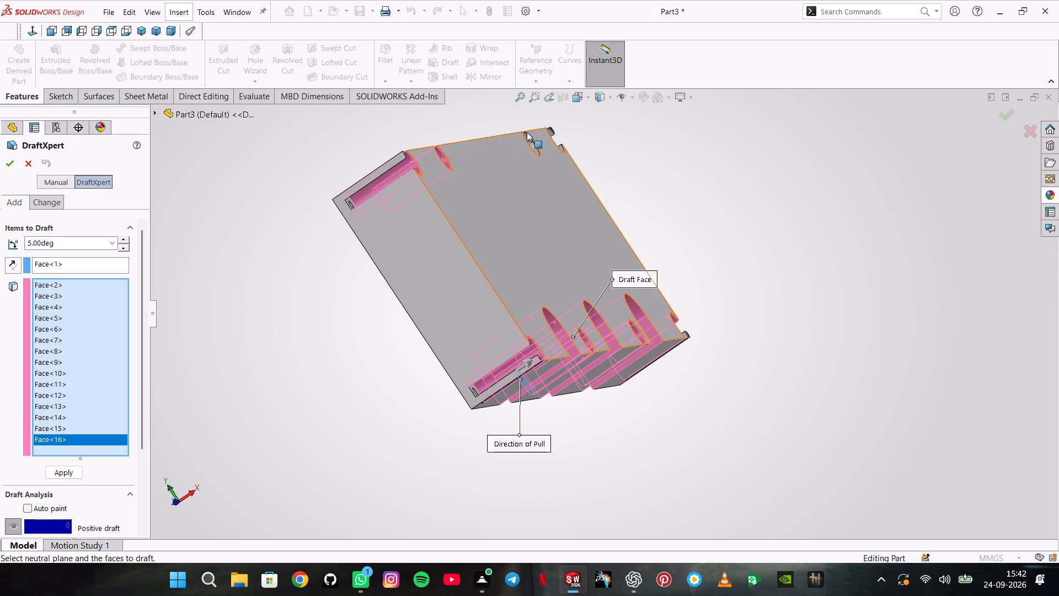
pyautogui.click(531, 143)
pyautogui.moveTo(603, 147); pyautogui.dragTo(574, 168, button='middle')
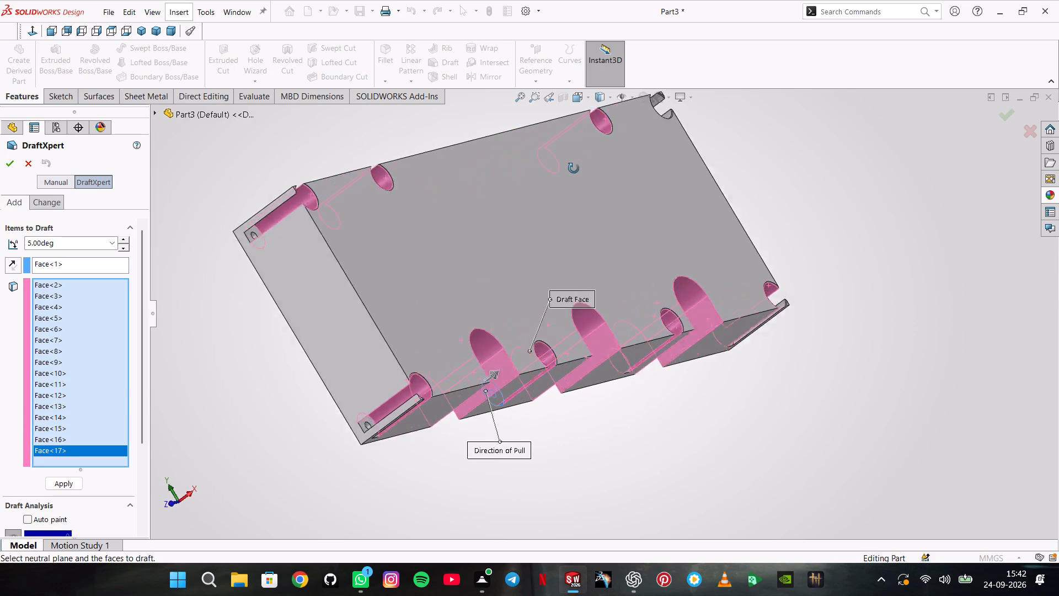
pyautogui.moveTo(574, 168); pyautogui.dragTo(553, 175, button='middle')
pyautogui.scroll(3, 718, 194)
pyautogui.moveTo(718, 172); pyautogui.dragTo(660, 268, button='middle')
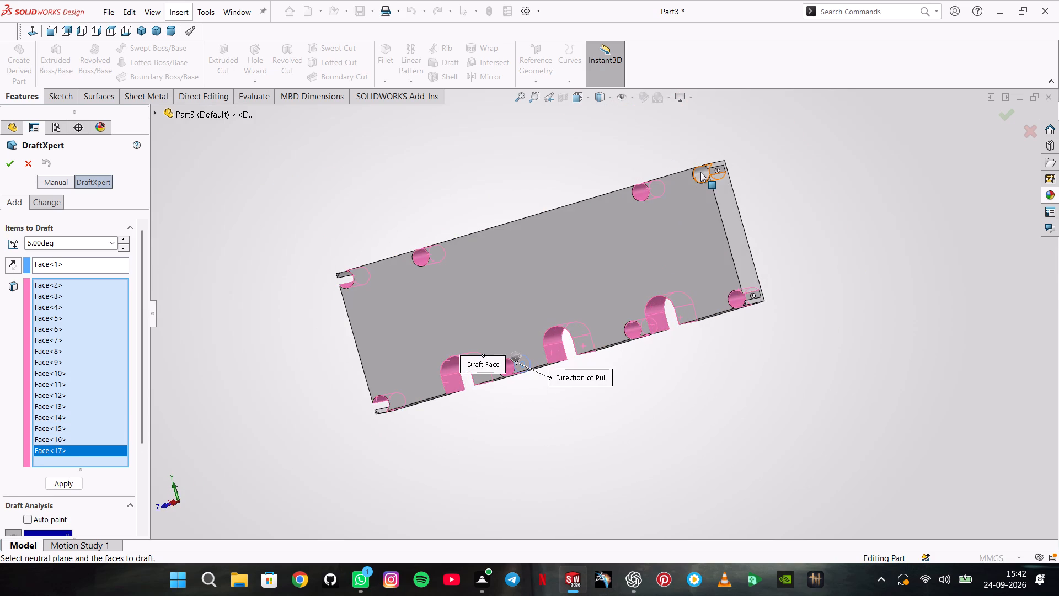
pyautogui.click(700, 172)
# Apply the 5° draft to the 17 selected slot and counterbore faces.
pyautogui.scroll(3, 686, 221)
pyautogui.moveTo(631, 323); pyautogui.dragTo(688, 236, button='middle')
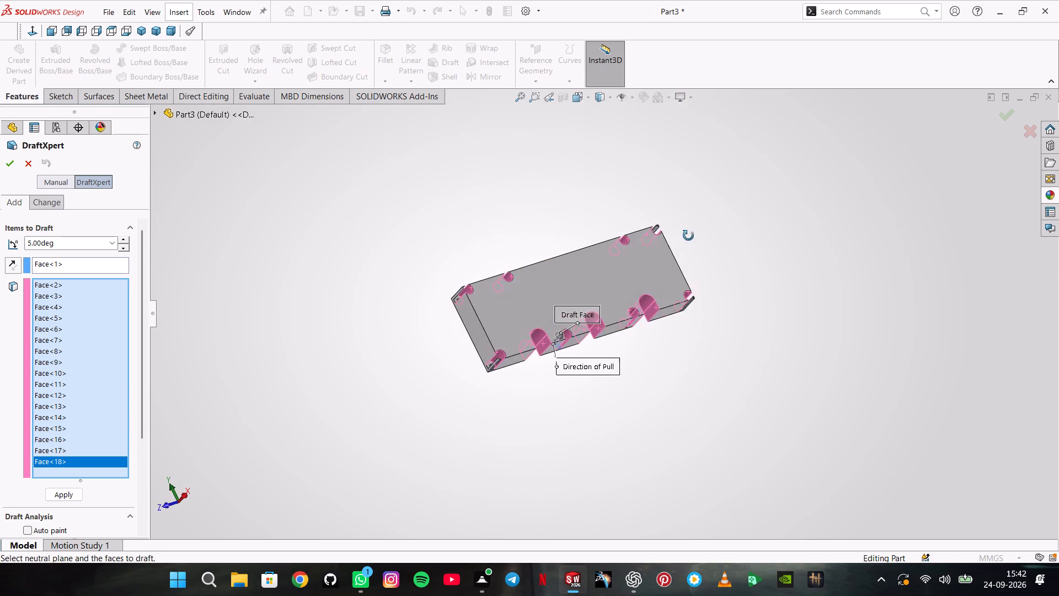
pyautogui.moveTo(688, 236); pyautogui.dragTo(694, 227, button='middle')
pyautogui.scroll(1, 667, 283)
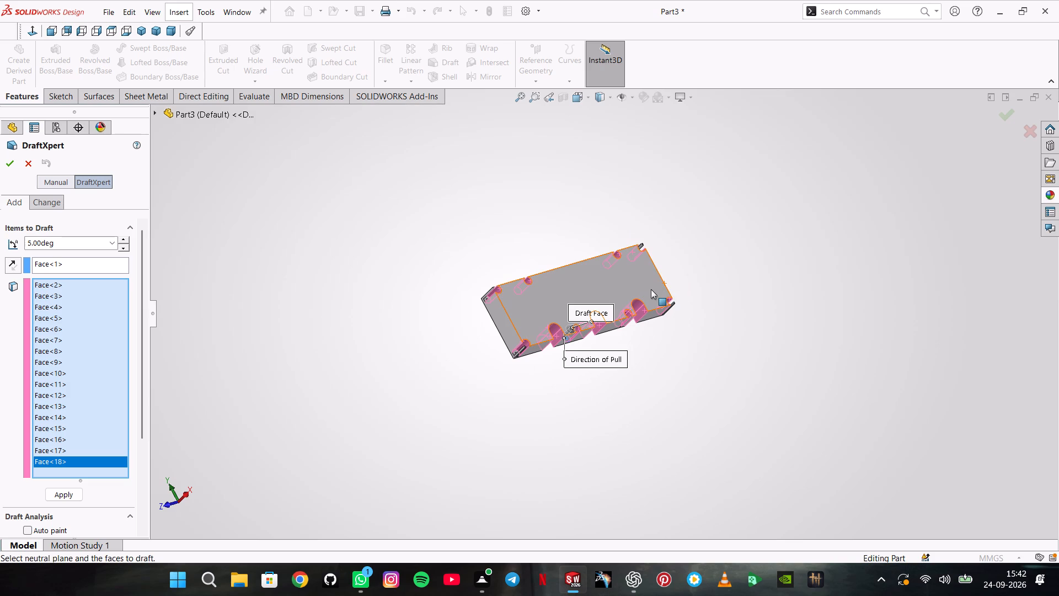
pyautogui.click(156, 25)
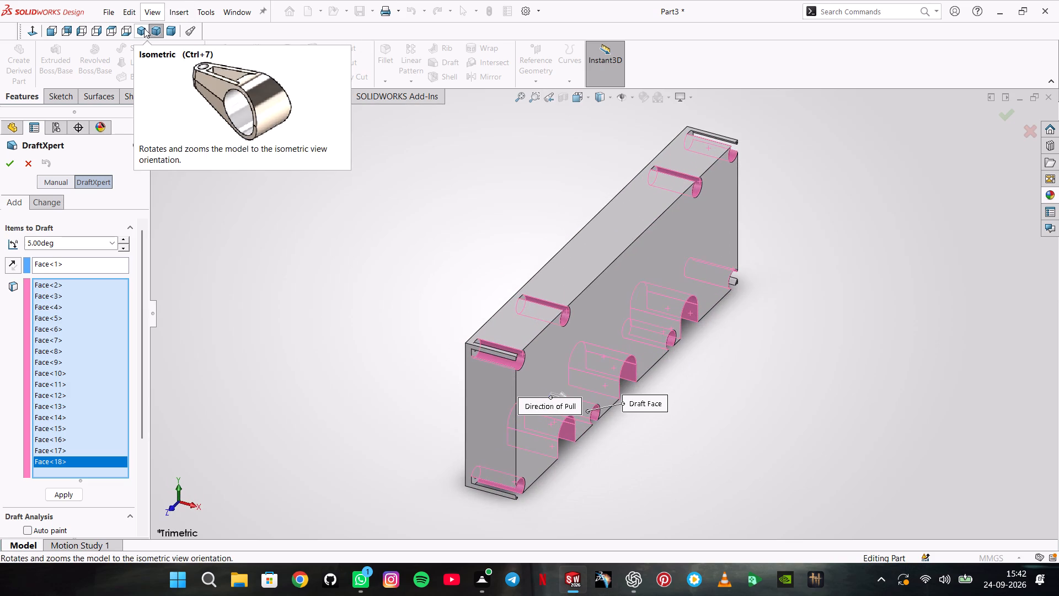
pyautogui.moveTo(709, 372); pyautogui.dragTo(654, 249, button='middle')
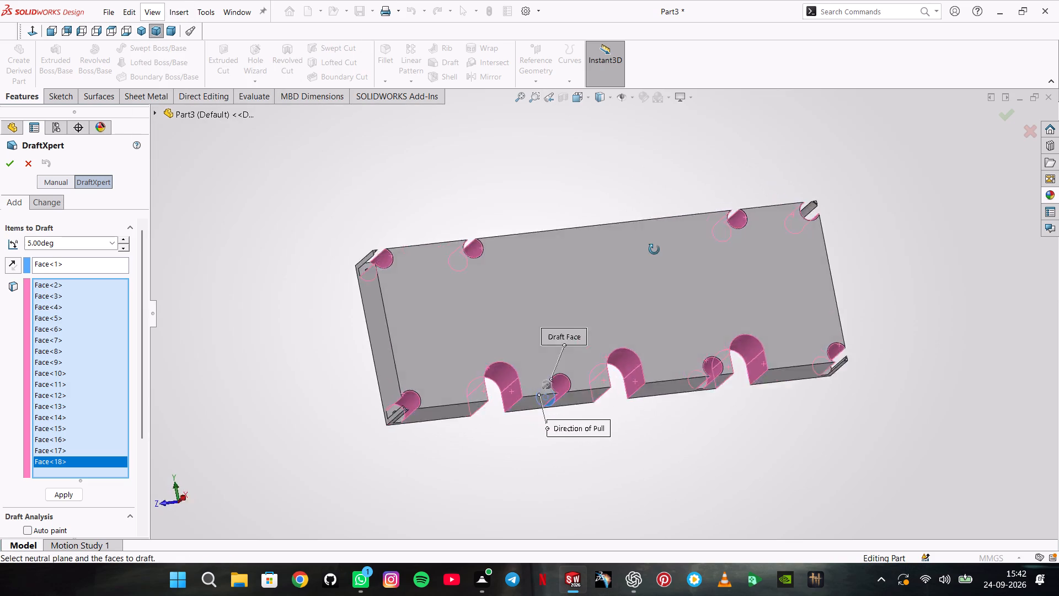
pyautogui.moveTo(654, 249); pyautogui.dragTo(630, 172, button='middle')
pyautogui.scroll(1, 644, 326)
pyautogui.moveTo(678, 406); pyautogui.dragTo(681, 351, button='middle')
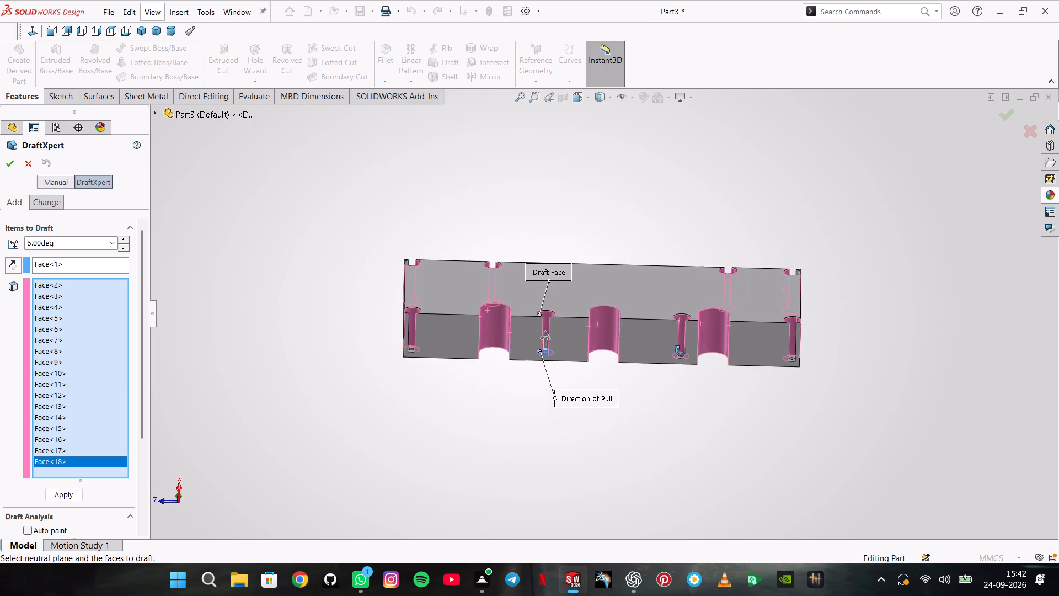
pyautogui.moveTo(681, 351); pyautogui.dragTo(713, 351, button='middle')
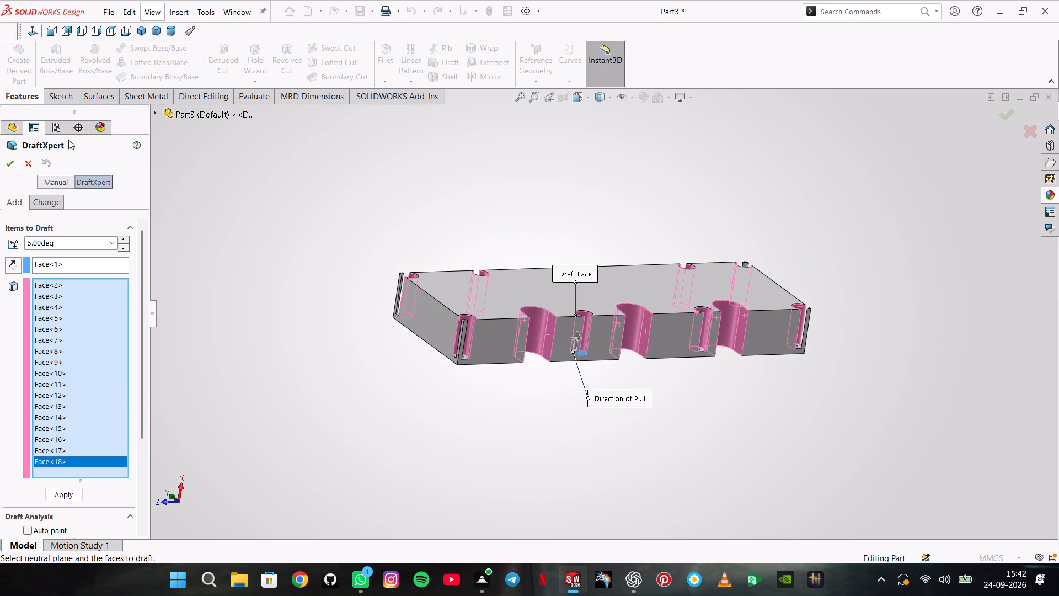
pyautogui.click(9, 170)
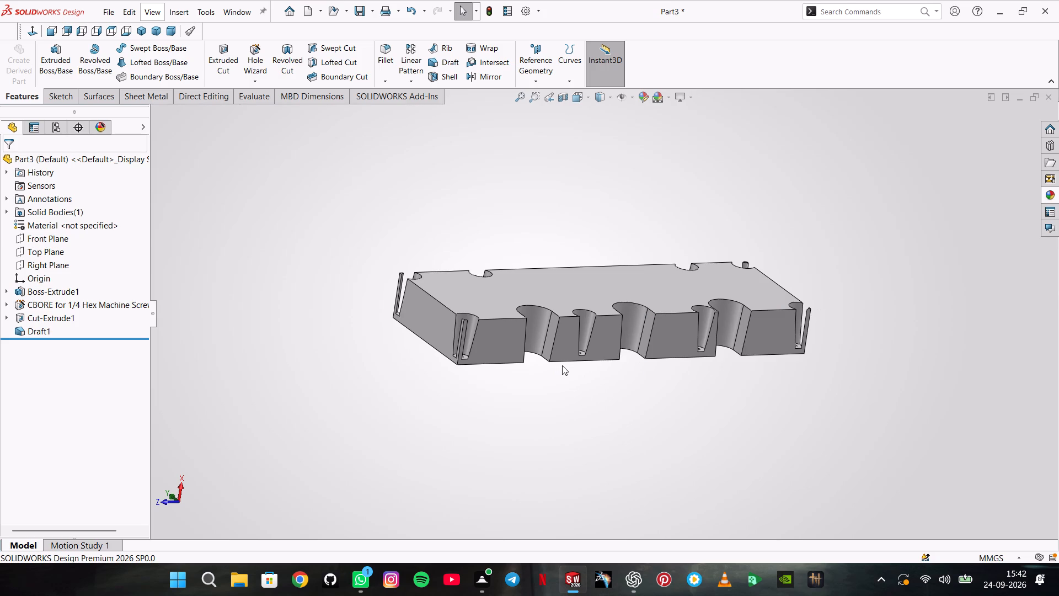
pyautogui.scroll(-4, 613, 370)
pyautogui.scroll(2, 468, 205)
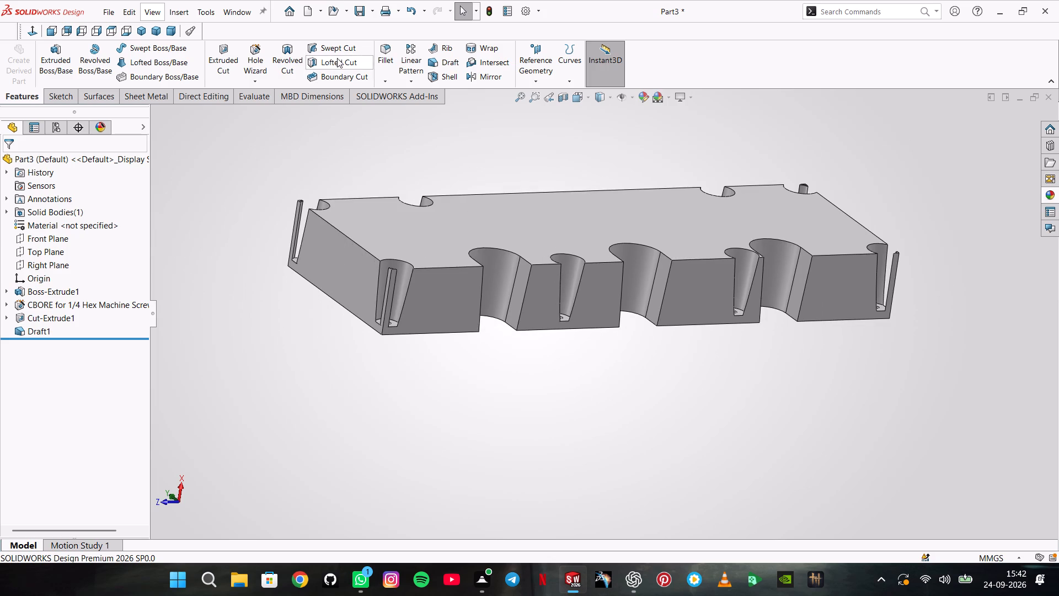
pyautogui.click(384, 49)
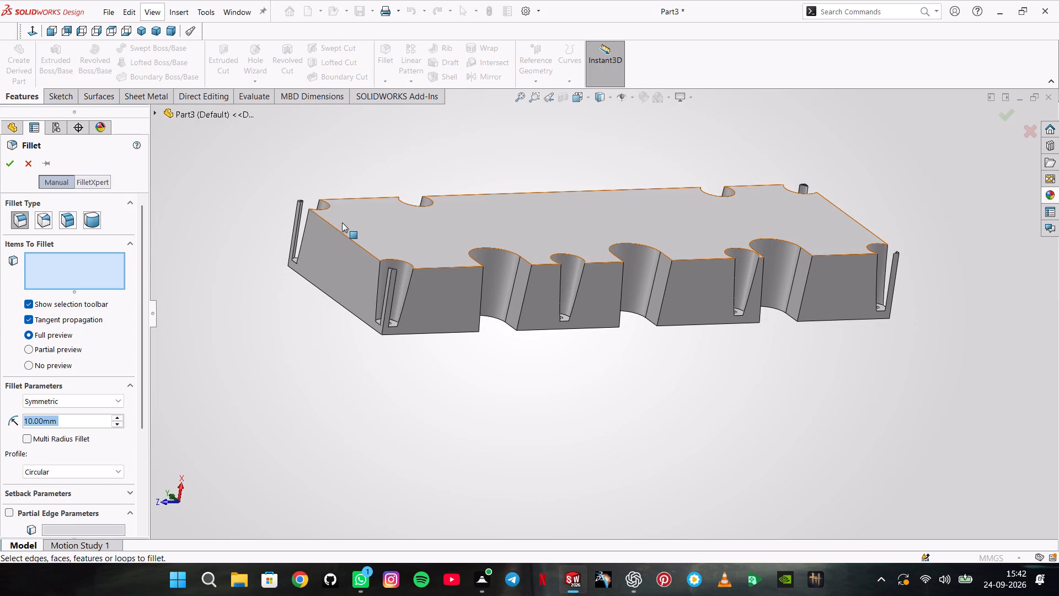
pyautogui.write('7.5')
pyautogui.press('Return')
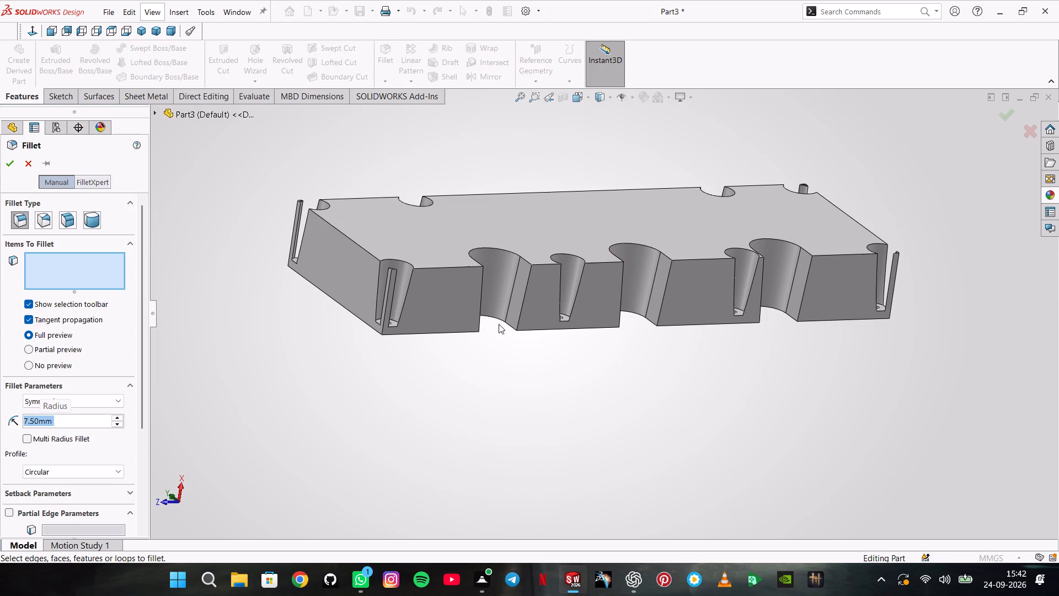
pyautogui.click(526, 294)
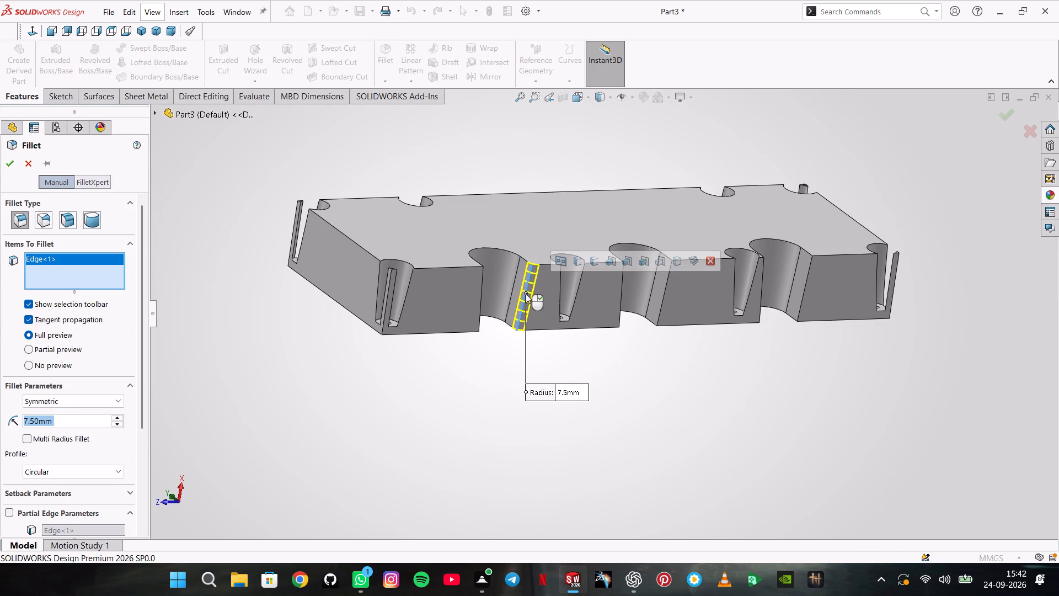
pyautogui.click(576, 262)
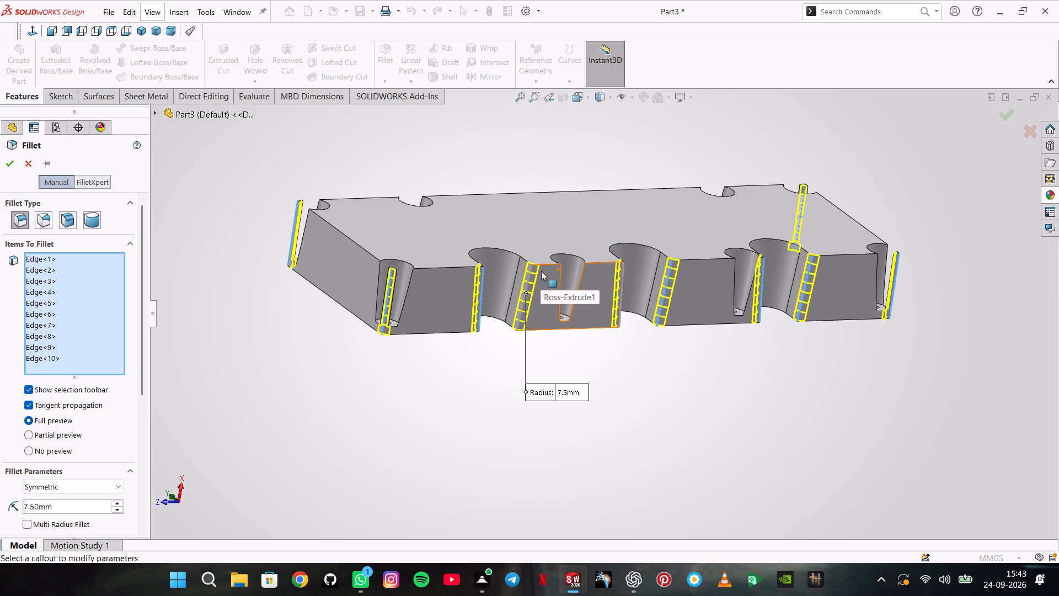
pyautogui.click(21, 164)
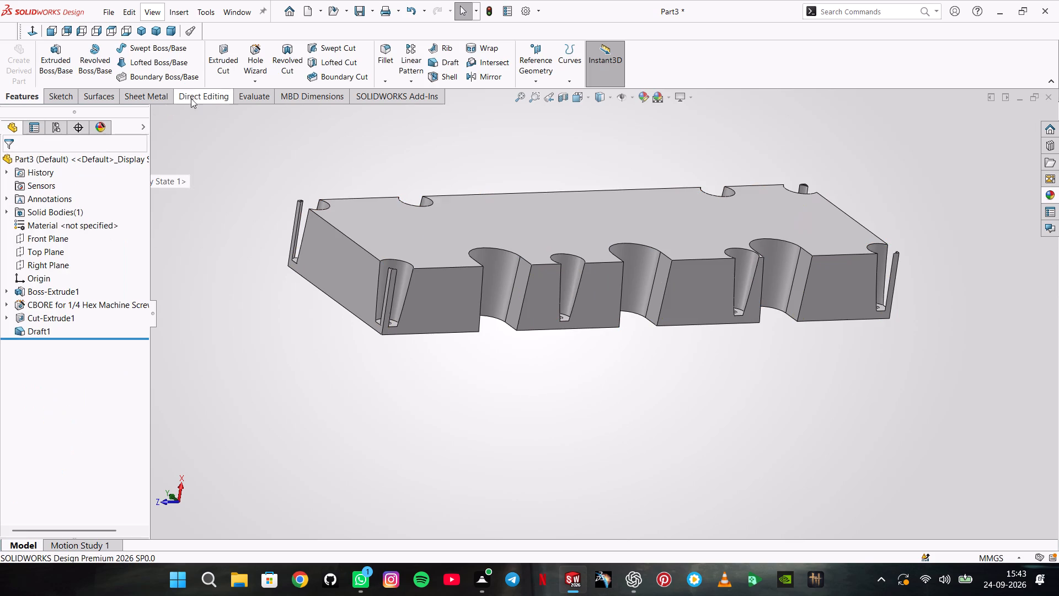
# Fillet the upright edges where the slot and counterbore walls meet the block's sides with a 7.5 mm symmetric radius.
pyautogui.click(386, 66)
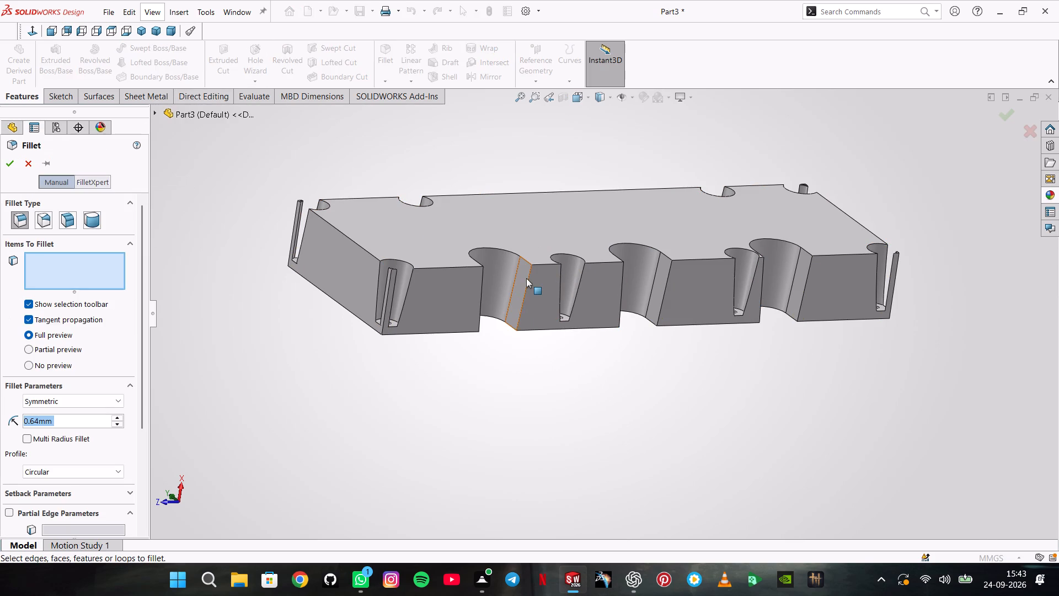
pyautogui.click(527, 279)
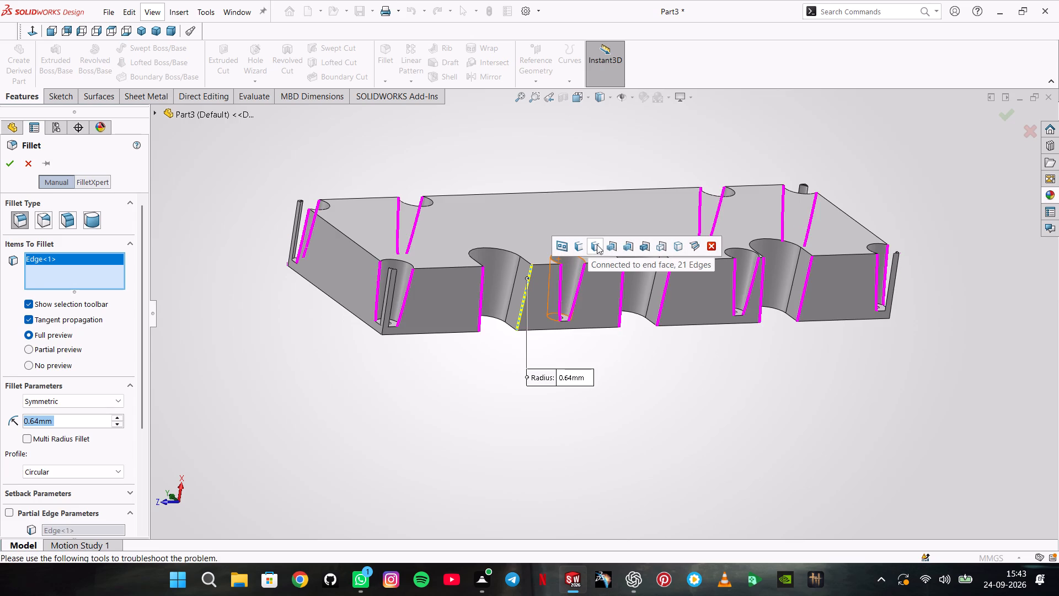
pyautogui.click(597, 244)
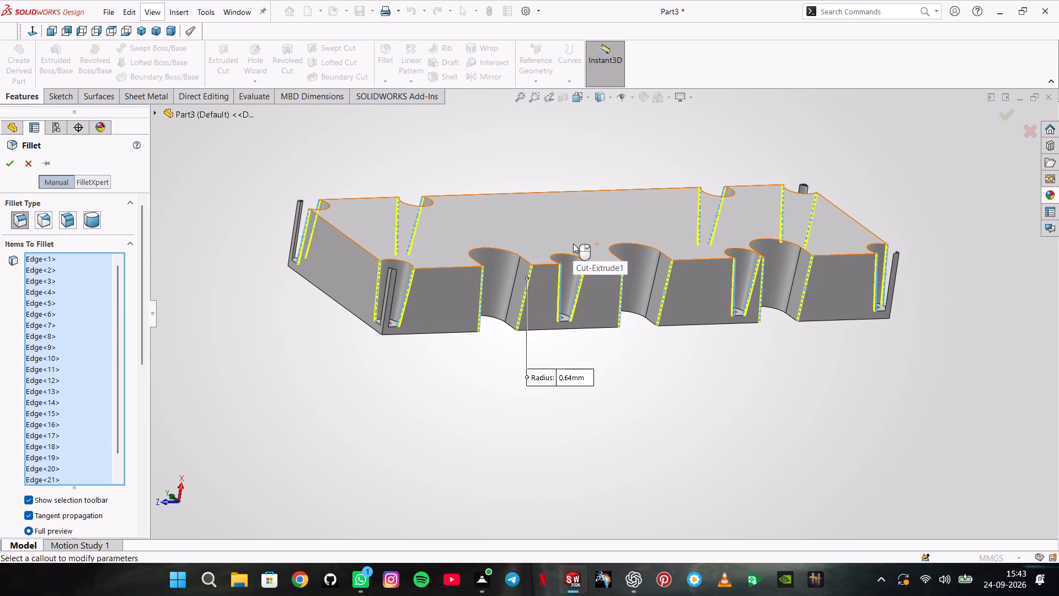
pyautogui.scroll(-1, 162, 364)
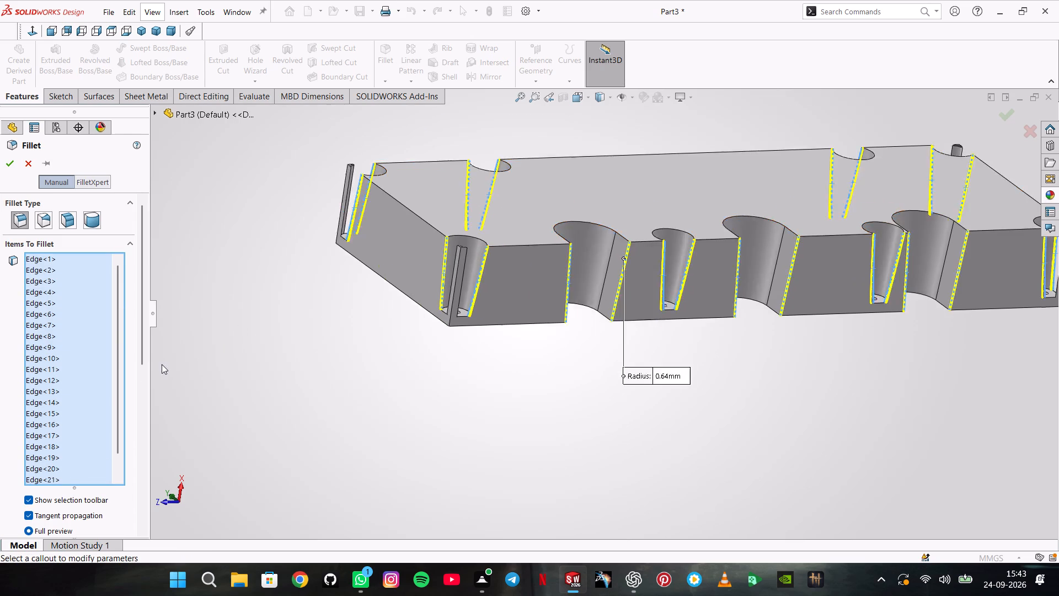
pyautogui.scroll(-2, 162, 364)
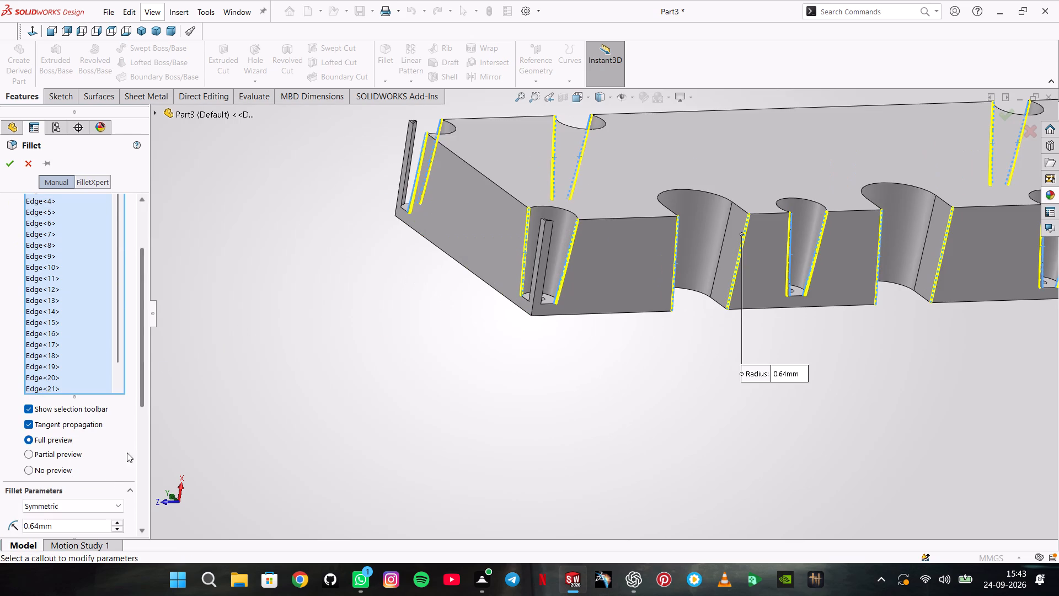
pyautogui.doubleClick(87, 520)
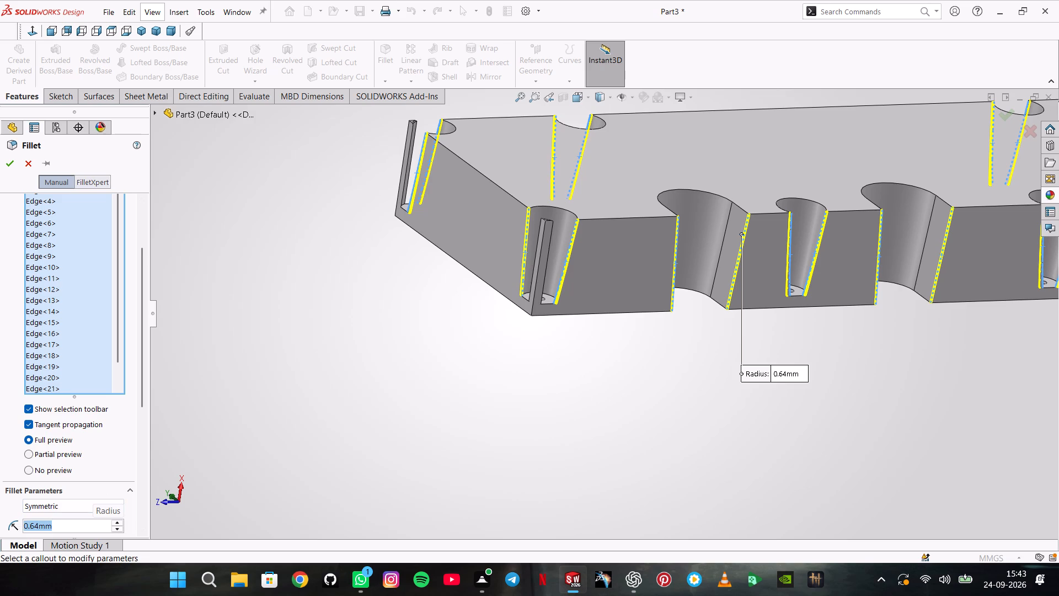
pyautogui.write('7.5')
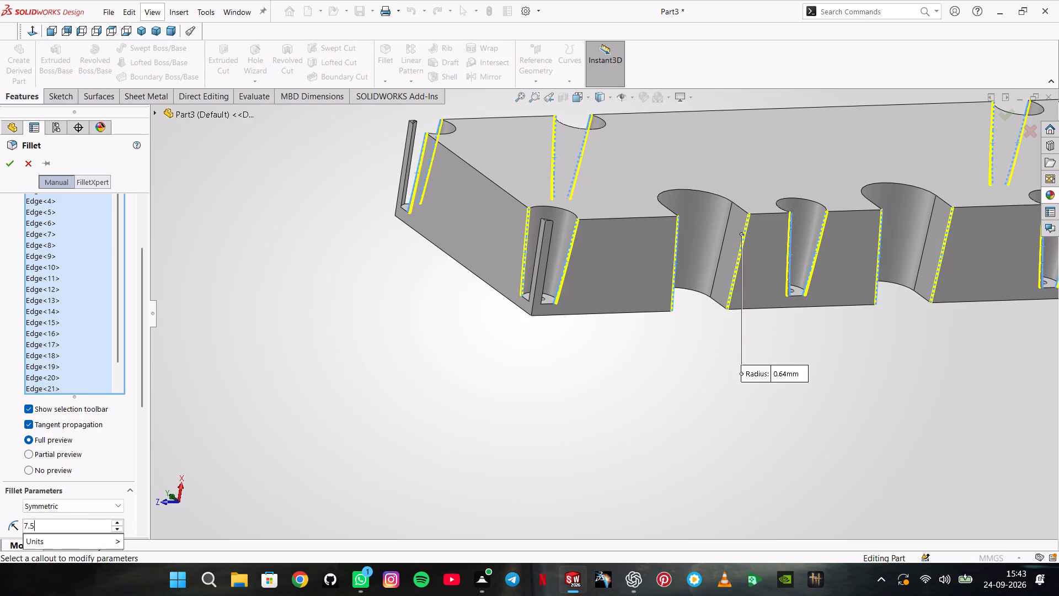
pyautogui.press('Return')
pyautogui.scroll(2, 640, 360)
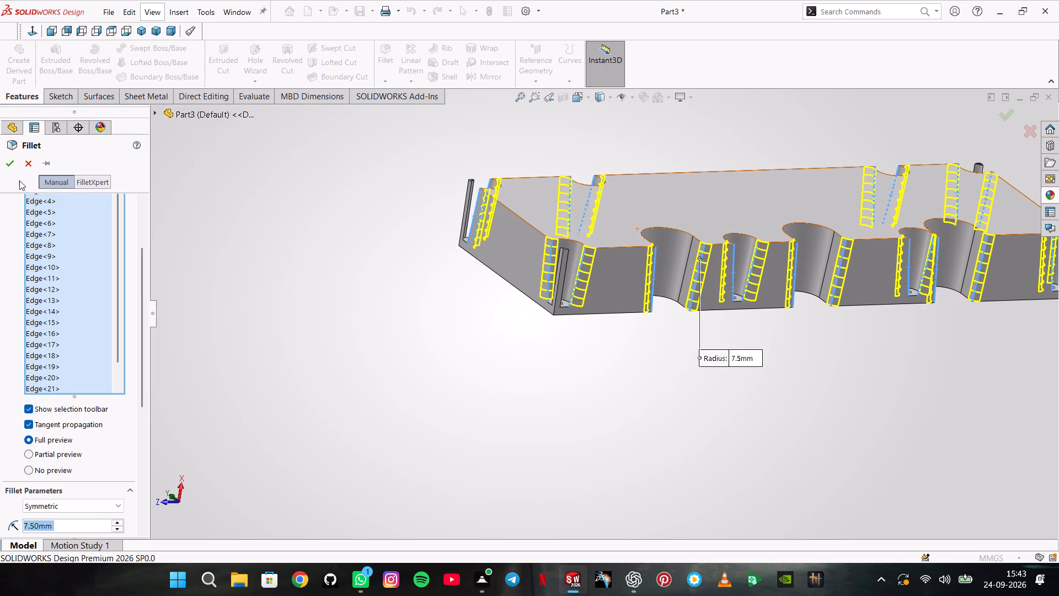
pyautogui.click(12, 168)
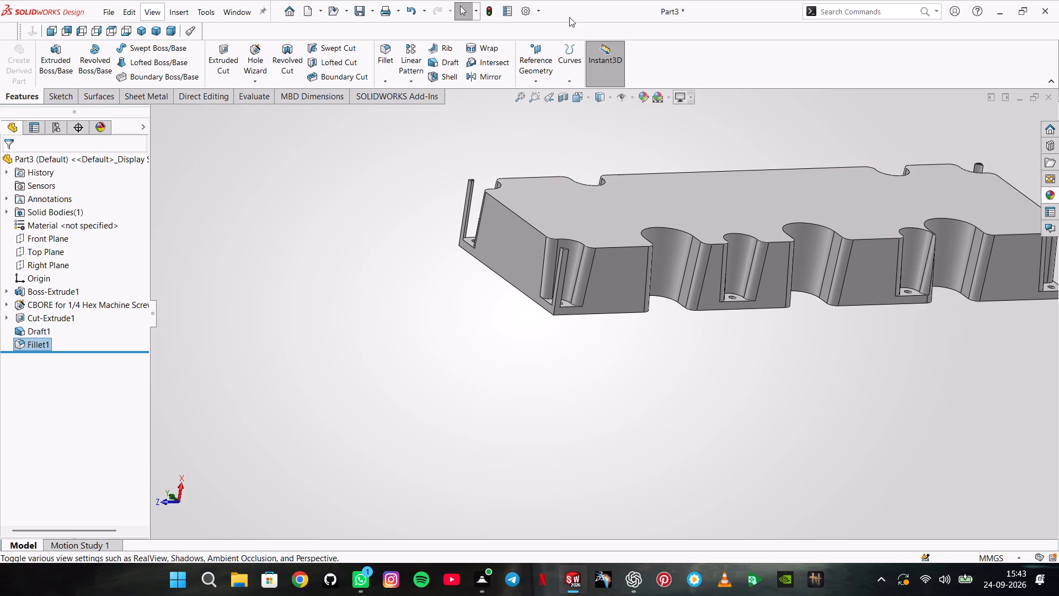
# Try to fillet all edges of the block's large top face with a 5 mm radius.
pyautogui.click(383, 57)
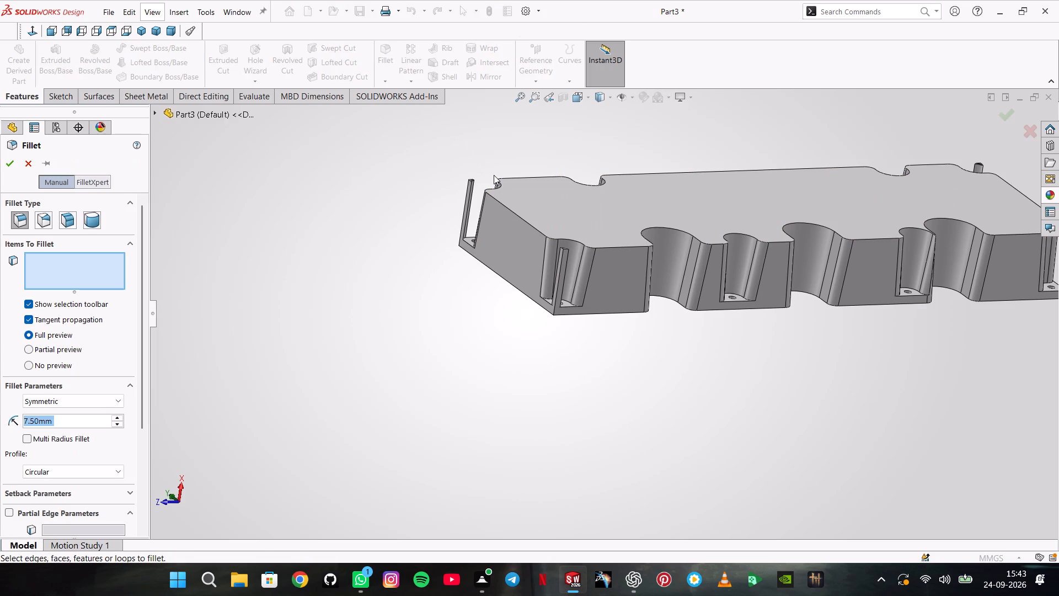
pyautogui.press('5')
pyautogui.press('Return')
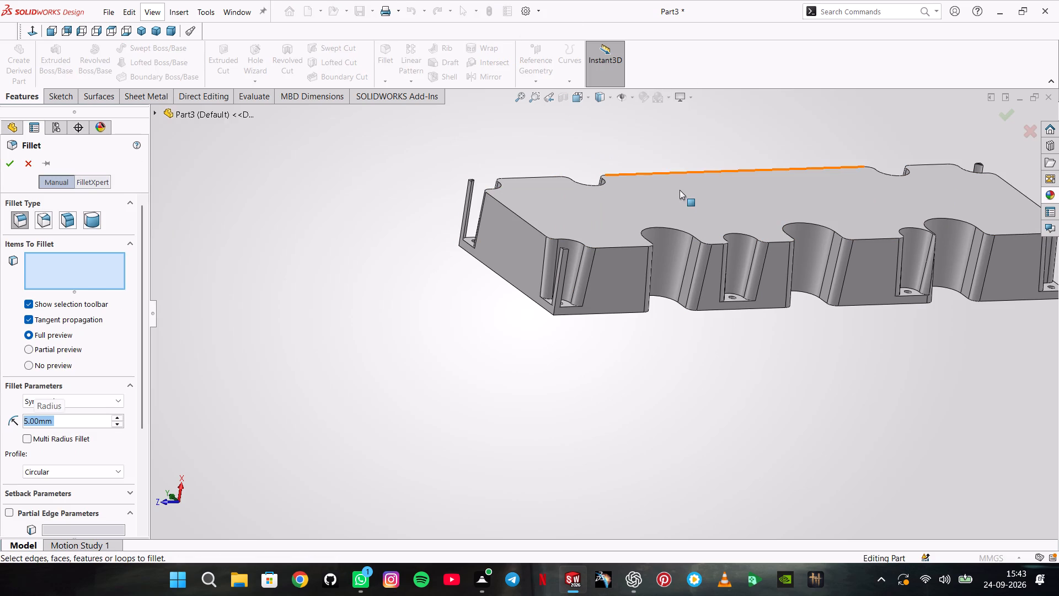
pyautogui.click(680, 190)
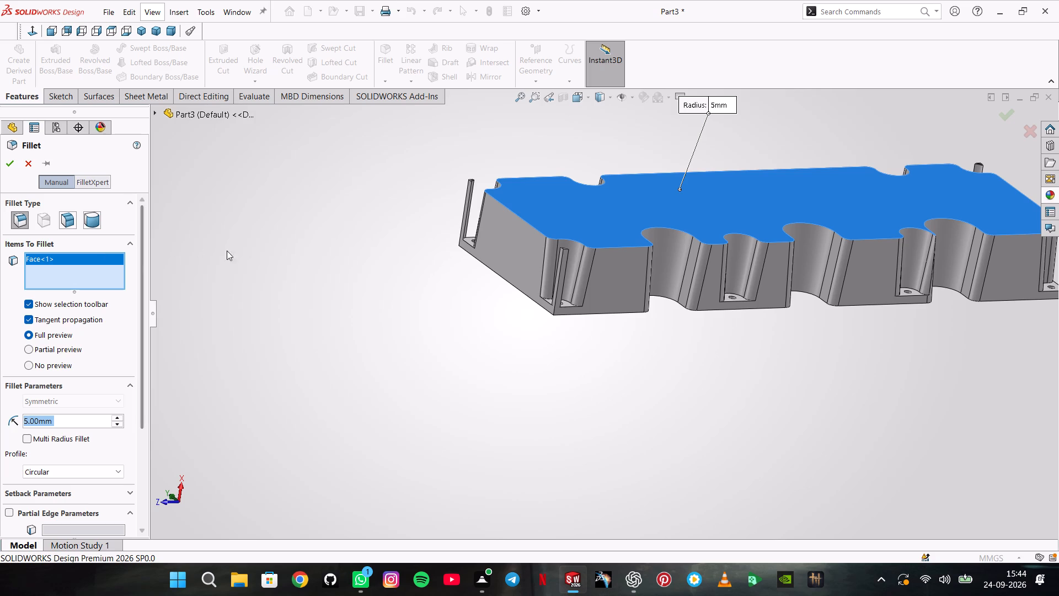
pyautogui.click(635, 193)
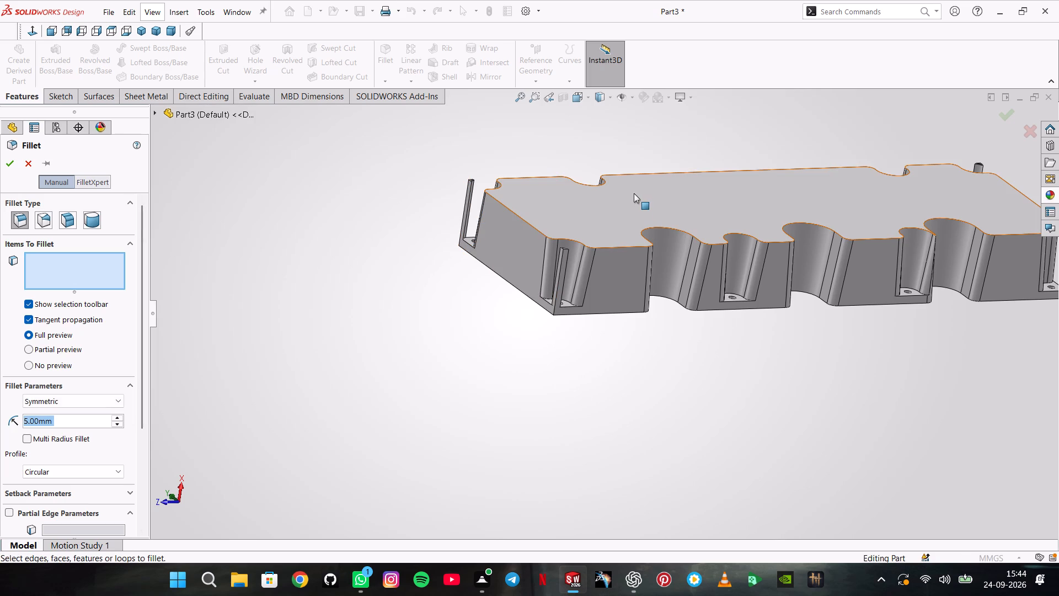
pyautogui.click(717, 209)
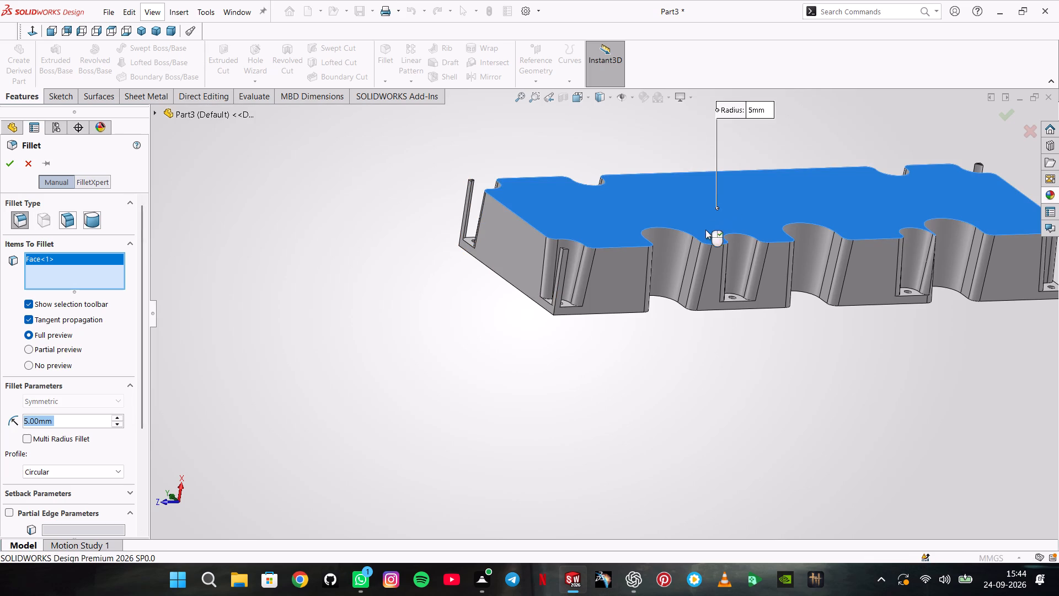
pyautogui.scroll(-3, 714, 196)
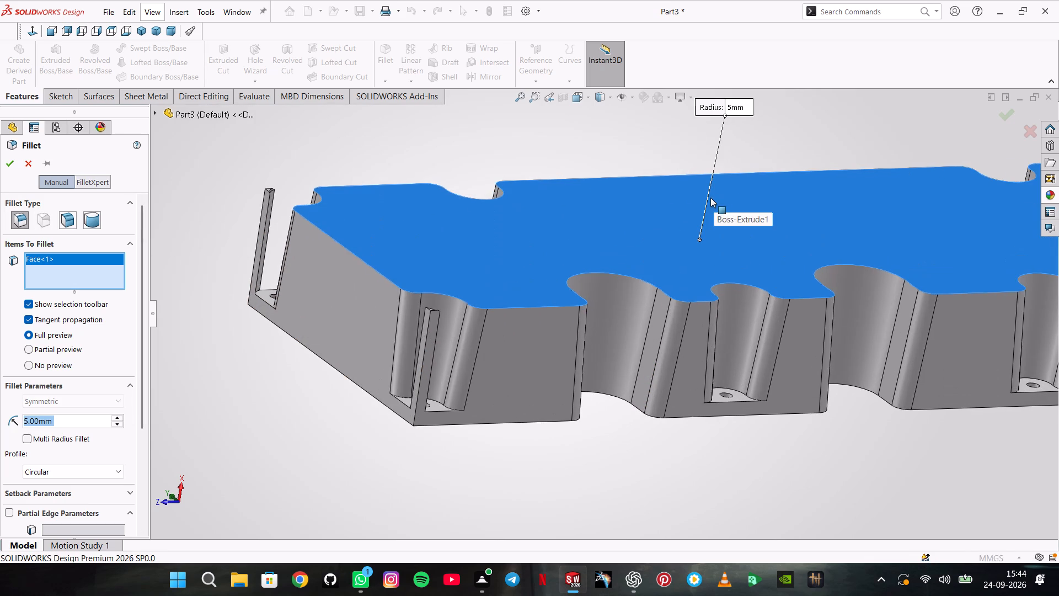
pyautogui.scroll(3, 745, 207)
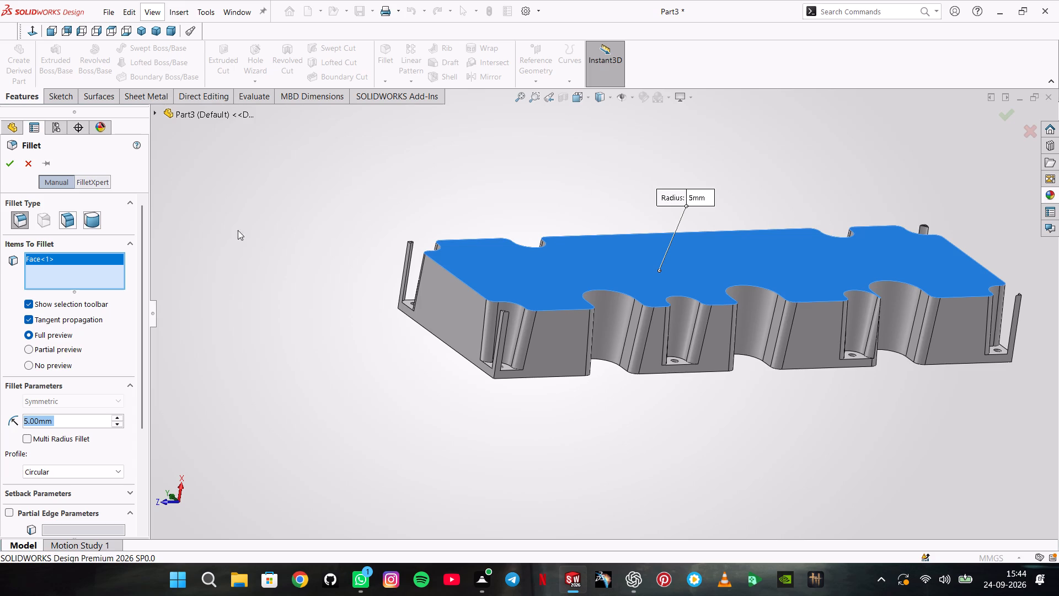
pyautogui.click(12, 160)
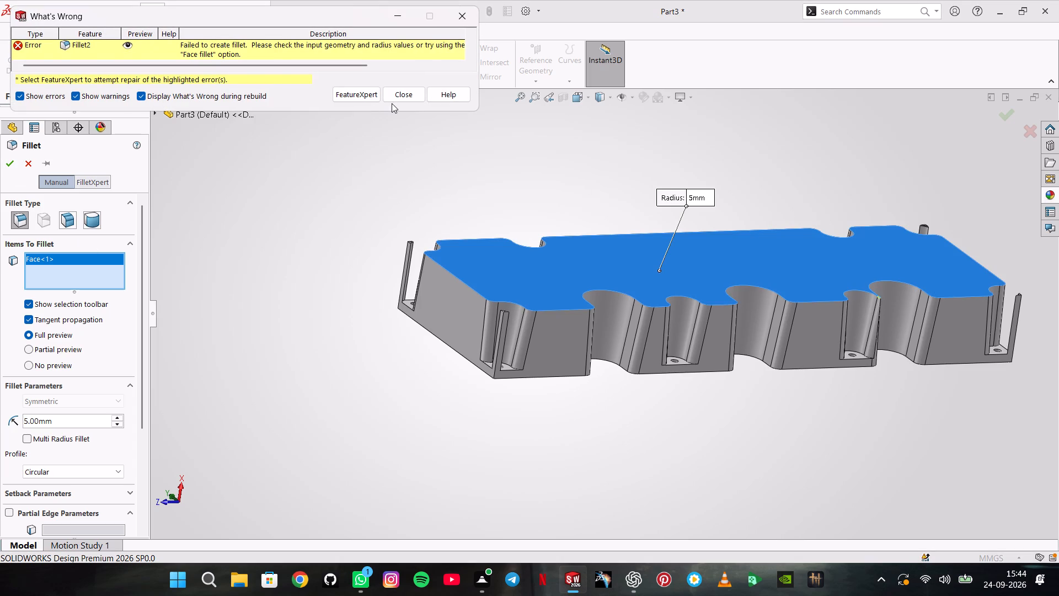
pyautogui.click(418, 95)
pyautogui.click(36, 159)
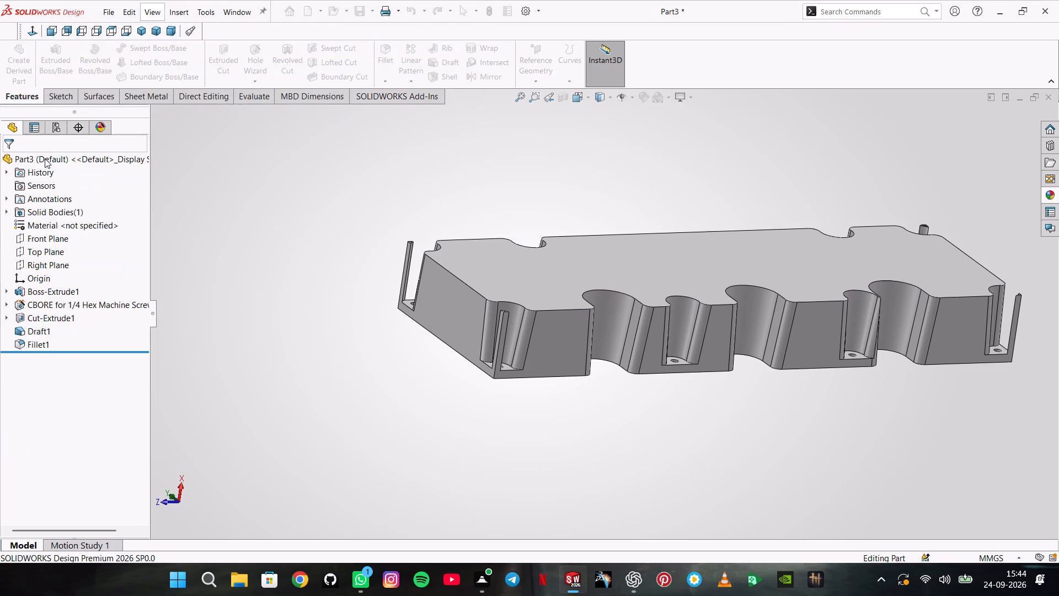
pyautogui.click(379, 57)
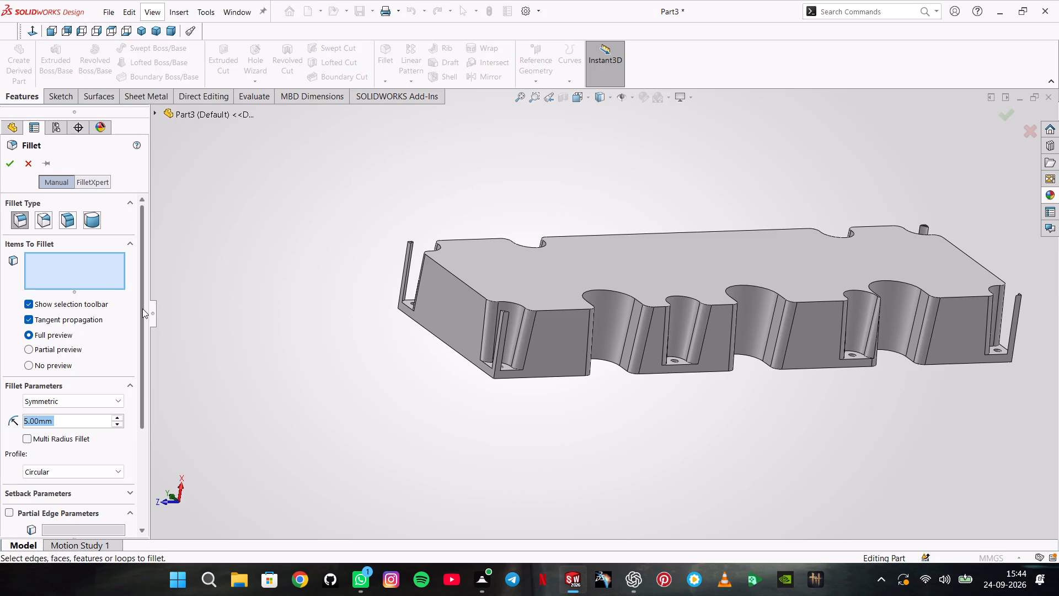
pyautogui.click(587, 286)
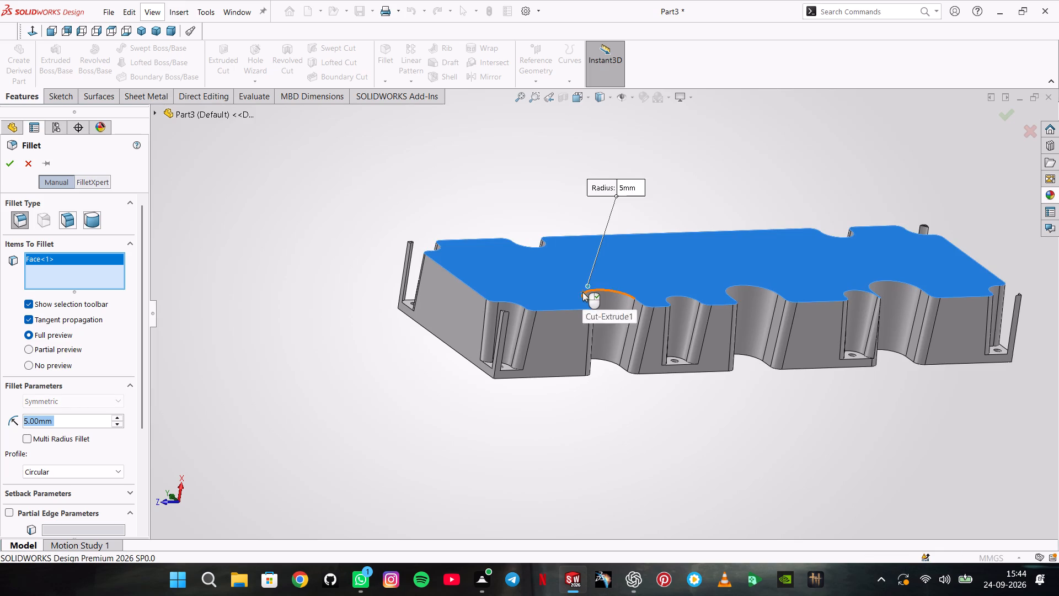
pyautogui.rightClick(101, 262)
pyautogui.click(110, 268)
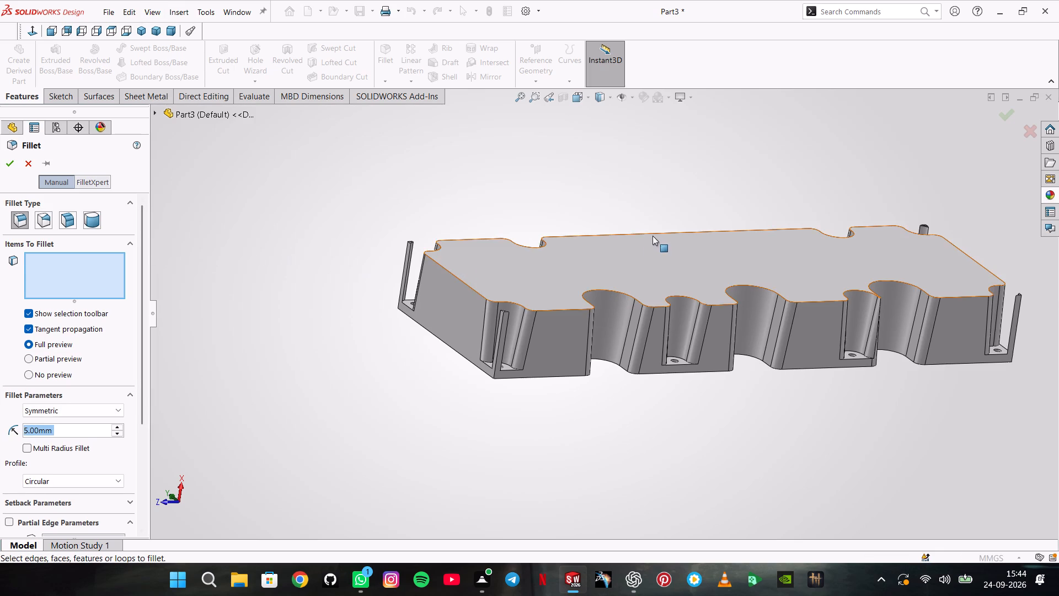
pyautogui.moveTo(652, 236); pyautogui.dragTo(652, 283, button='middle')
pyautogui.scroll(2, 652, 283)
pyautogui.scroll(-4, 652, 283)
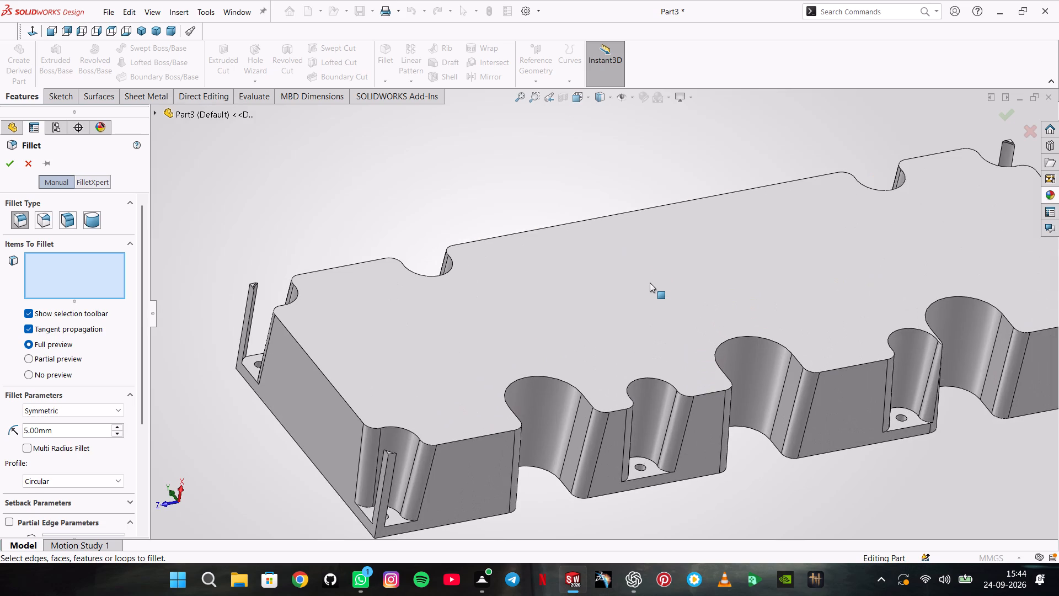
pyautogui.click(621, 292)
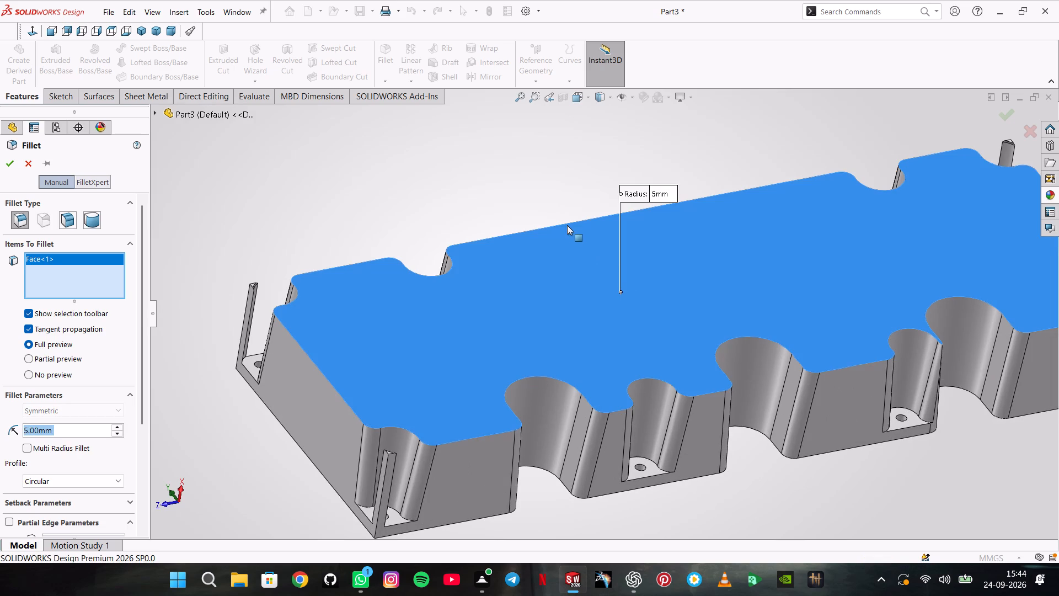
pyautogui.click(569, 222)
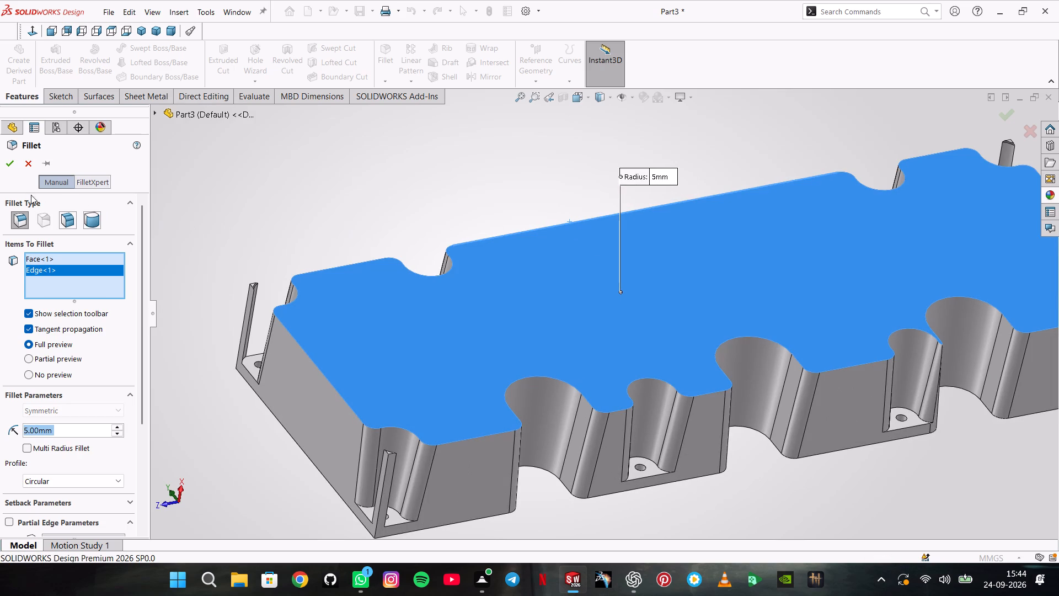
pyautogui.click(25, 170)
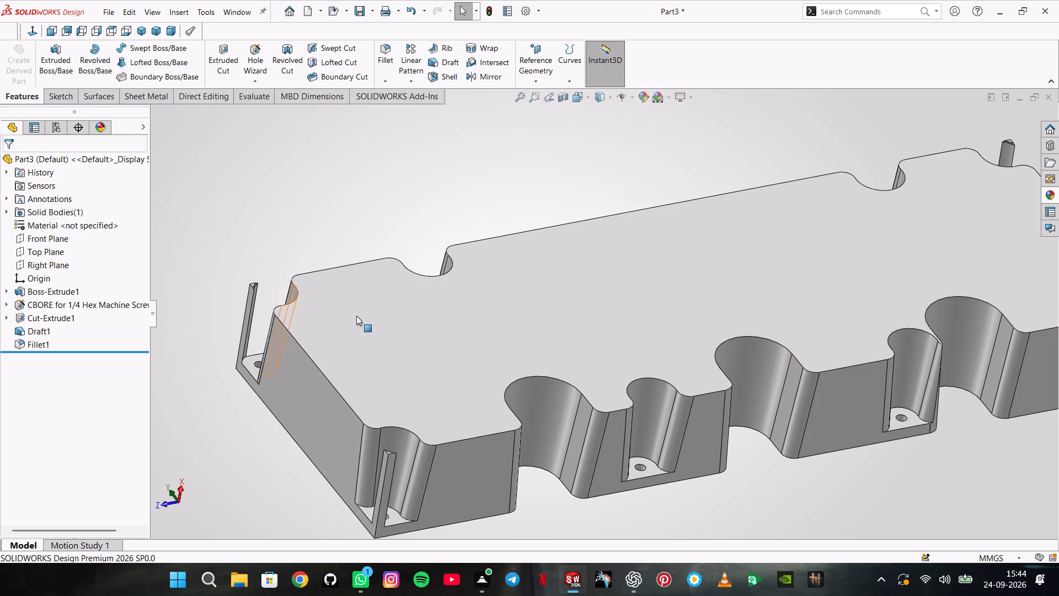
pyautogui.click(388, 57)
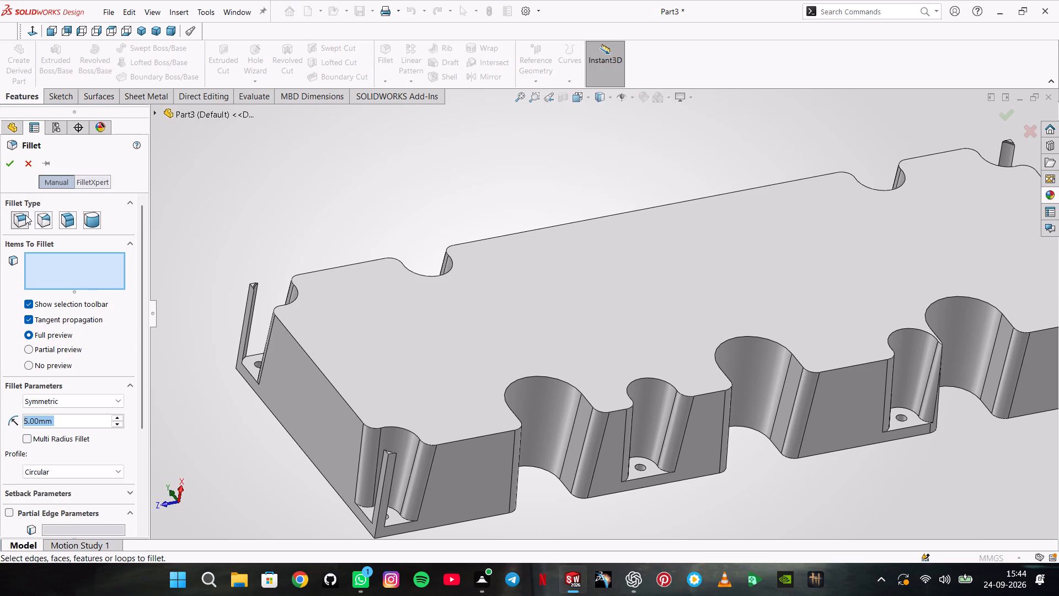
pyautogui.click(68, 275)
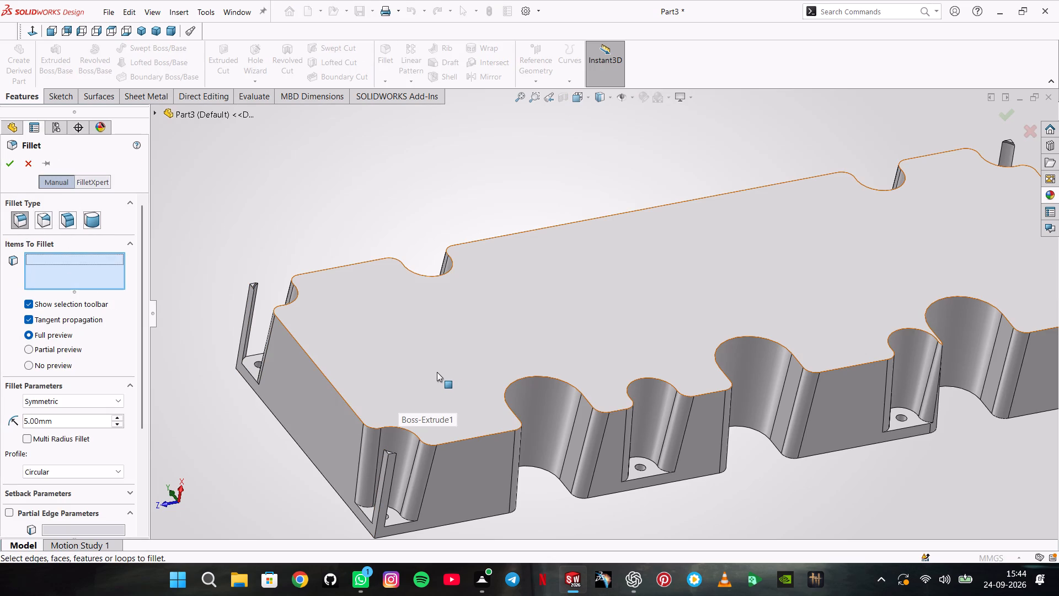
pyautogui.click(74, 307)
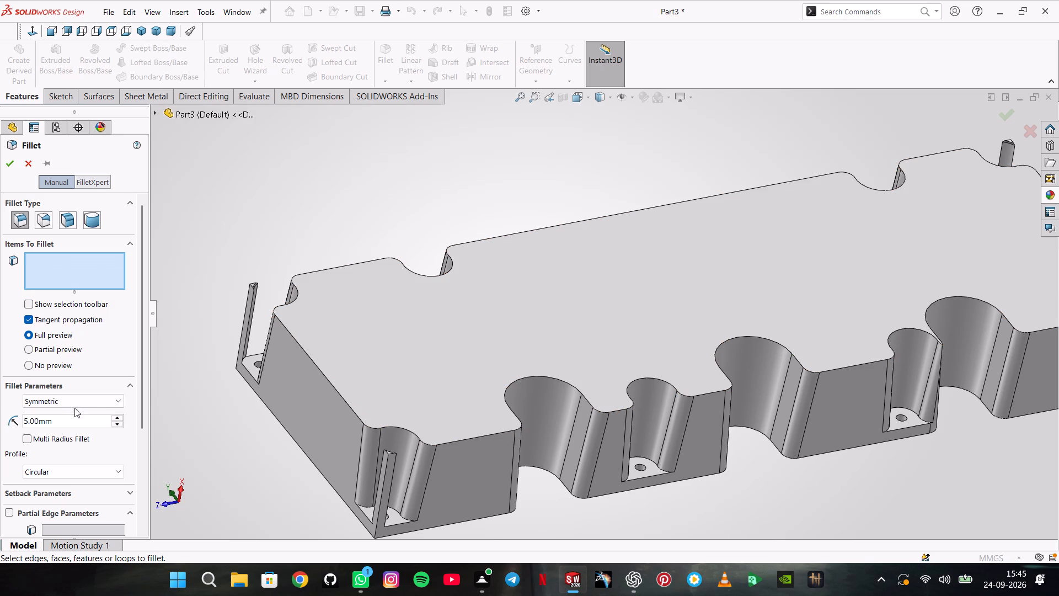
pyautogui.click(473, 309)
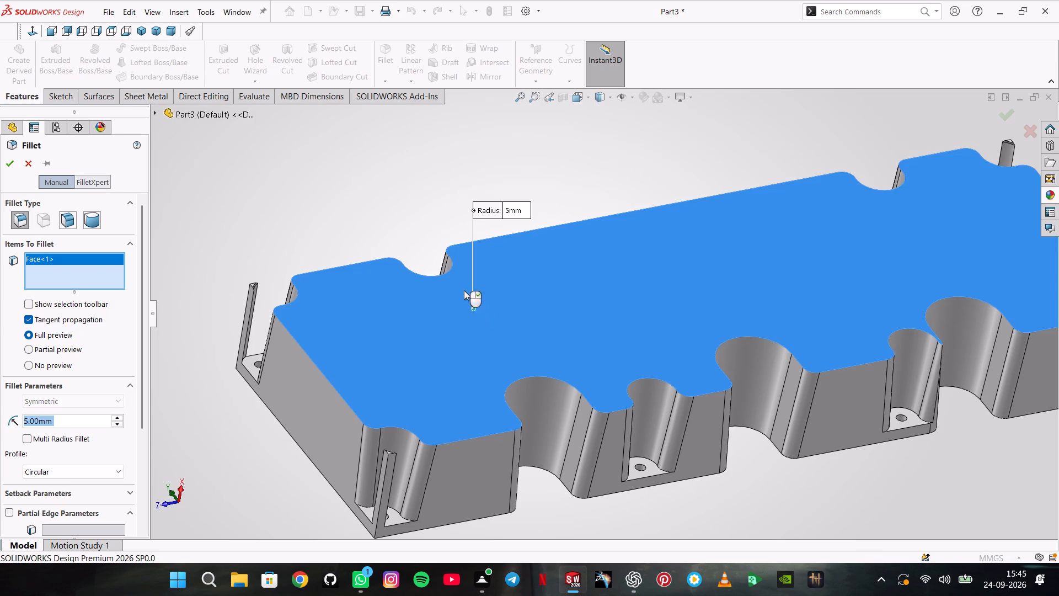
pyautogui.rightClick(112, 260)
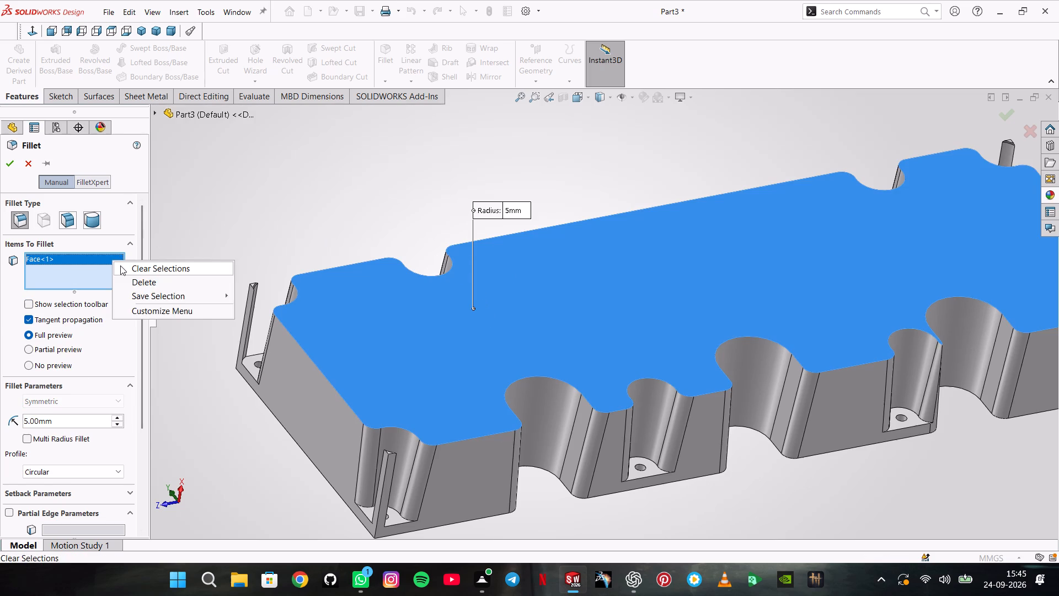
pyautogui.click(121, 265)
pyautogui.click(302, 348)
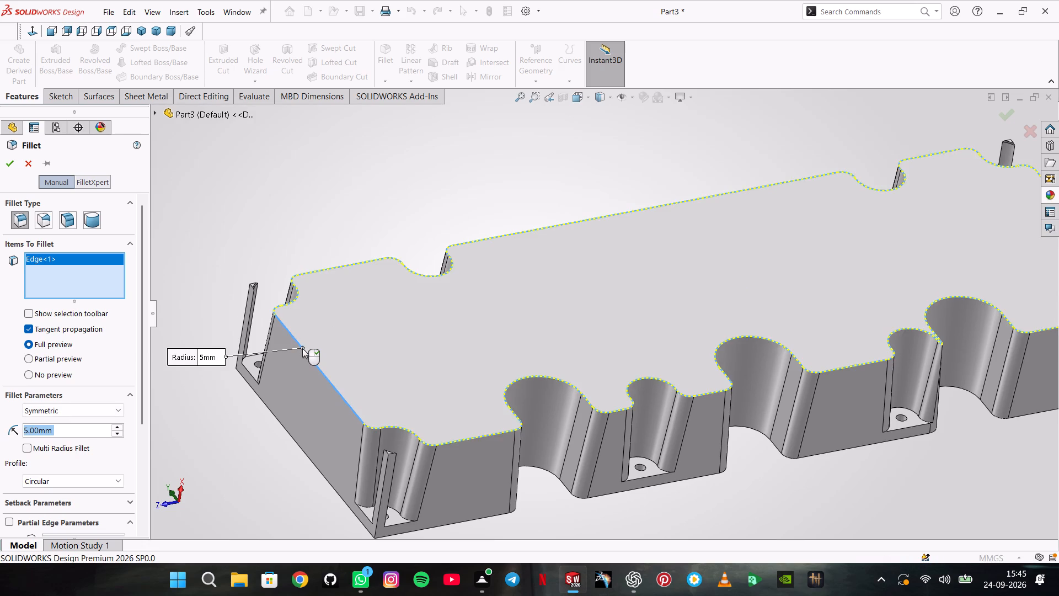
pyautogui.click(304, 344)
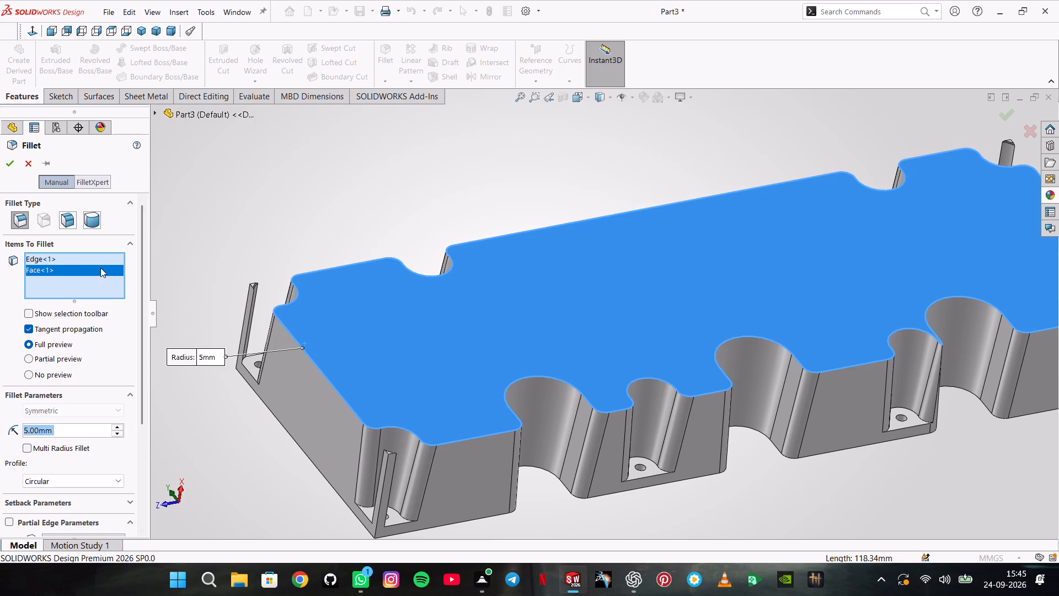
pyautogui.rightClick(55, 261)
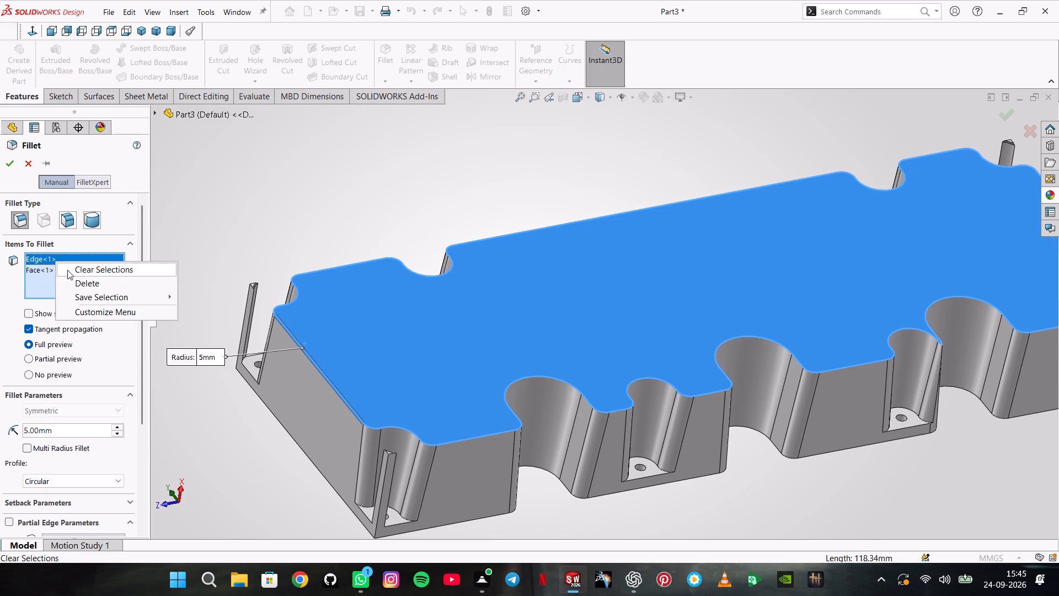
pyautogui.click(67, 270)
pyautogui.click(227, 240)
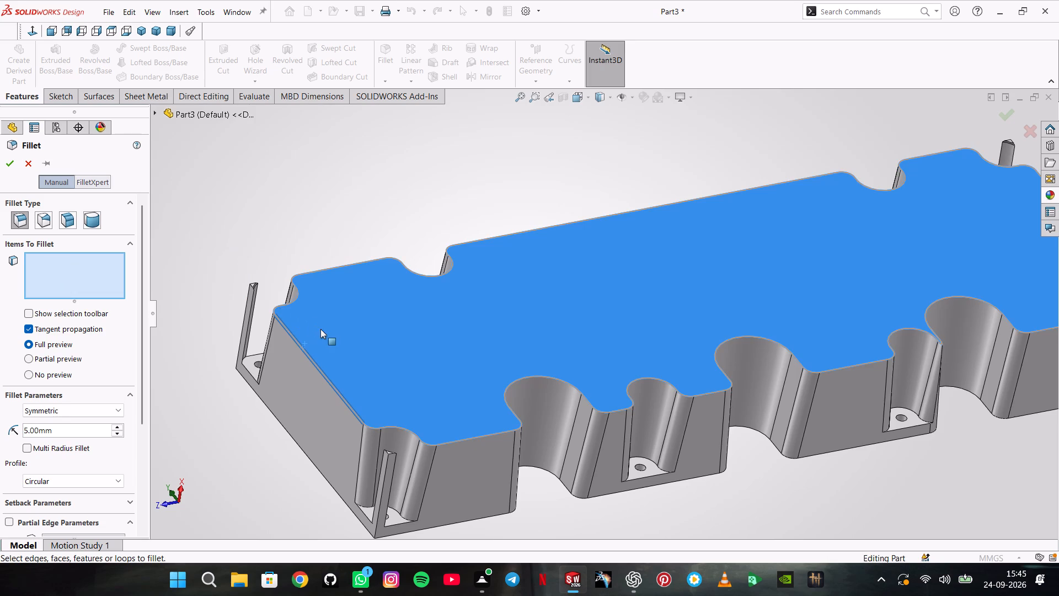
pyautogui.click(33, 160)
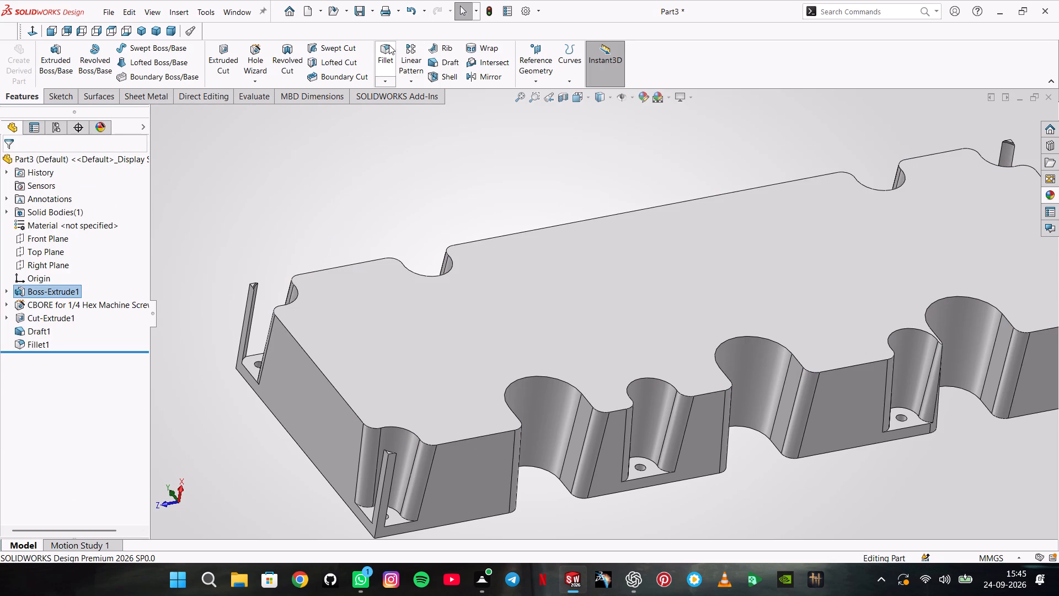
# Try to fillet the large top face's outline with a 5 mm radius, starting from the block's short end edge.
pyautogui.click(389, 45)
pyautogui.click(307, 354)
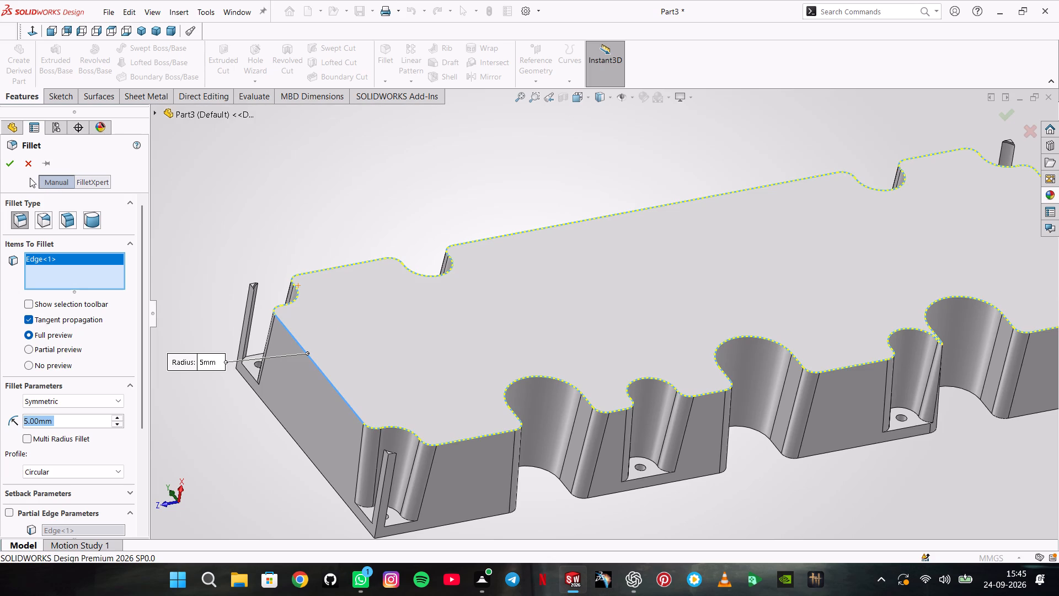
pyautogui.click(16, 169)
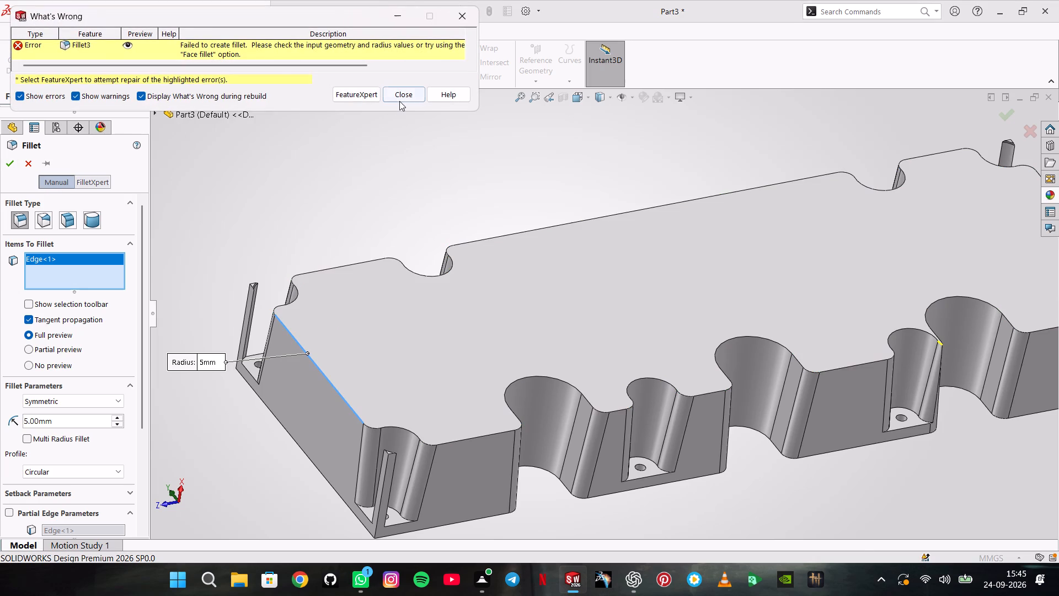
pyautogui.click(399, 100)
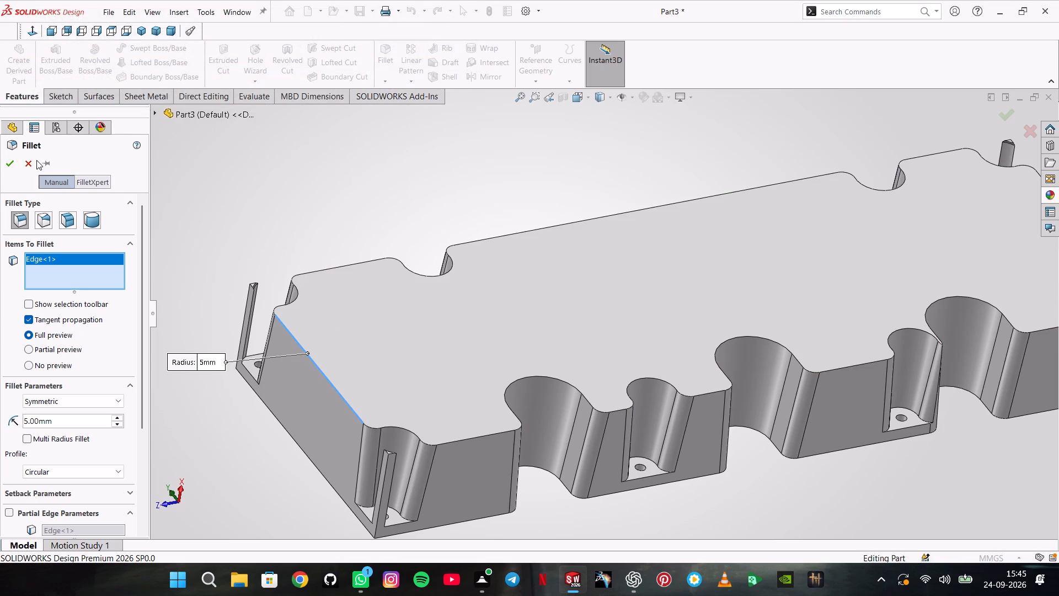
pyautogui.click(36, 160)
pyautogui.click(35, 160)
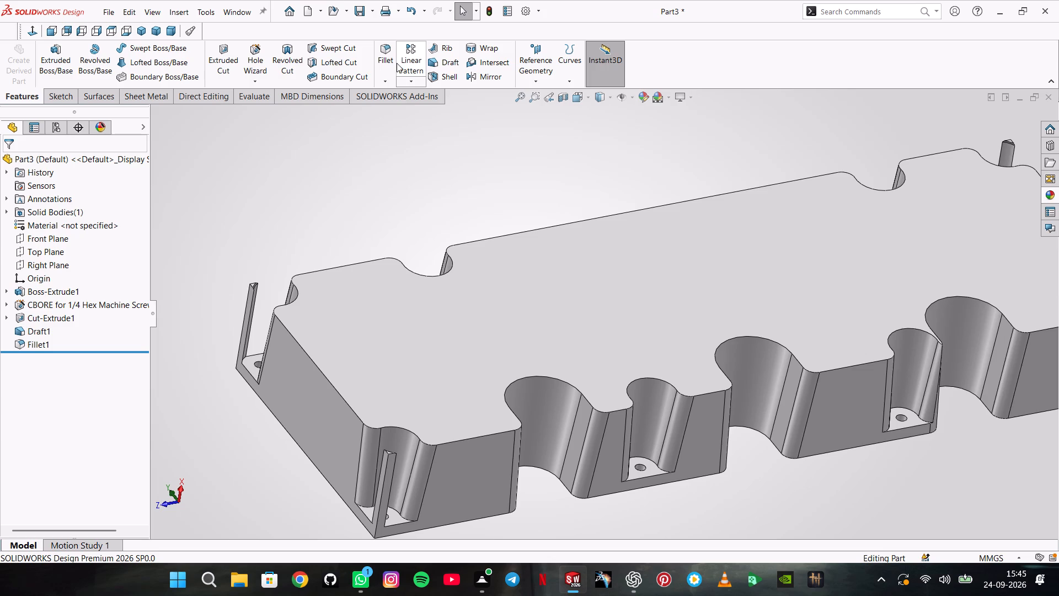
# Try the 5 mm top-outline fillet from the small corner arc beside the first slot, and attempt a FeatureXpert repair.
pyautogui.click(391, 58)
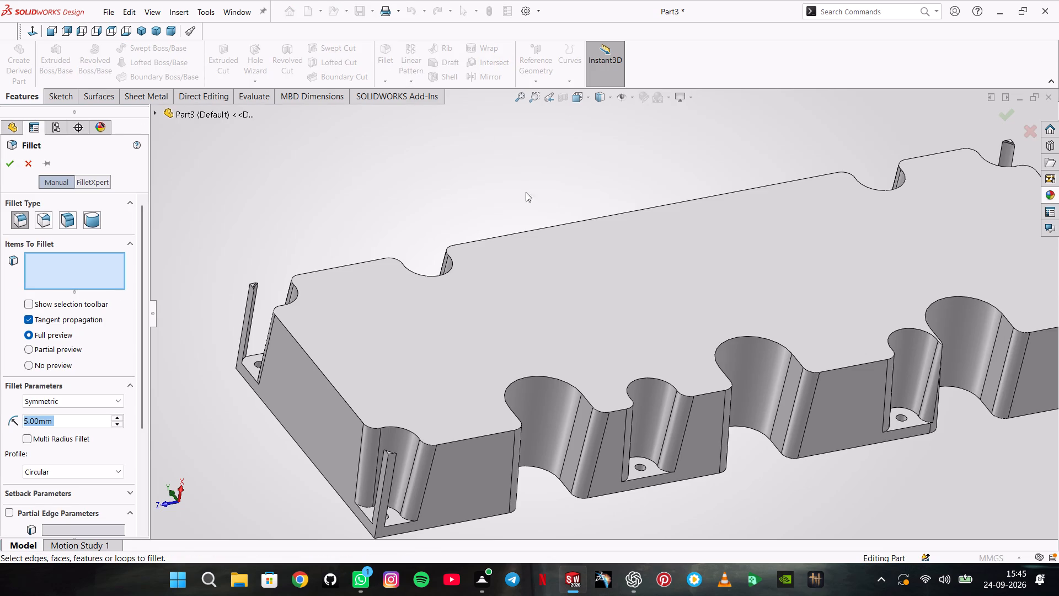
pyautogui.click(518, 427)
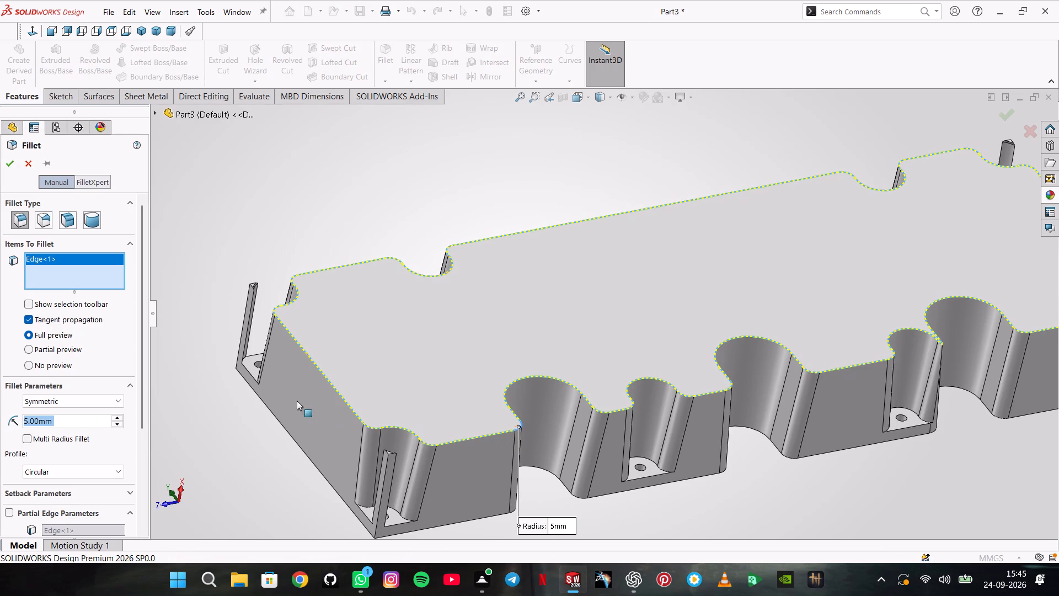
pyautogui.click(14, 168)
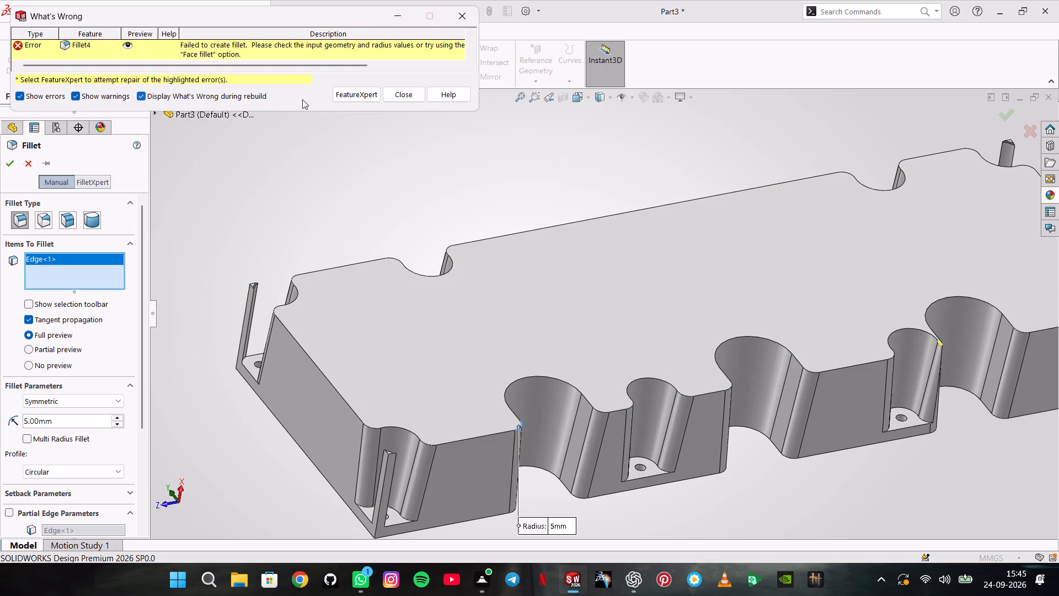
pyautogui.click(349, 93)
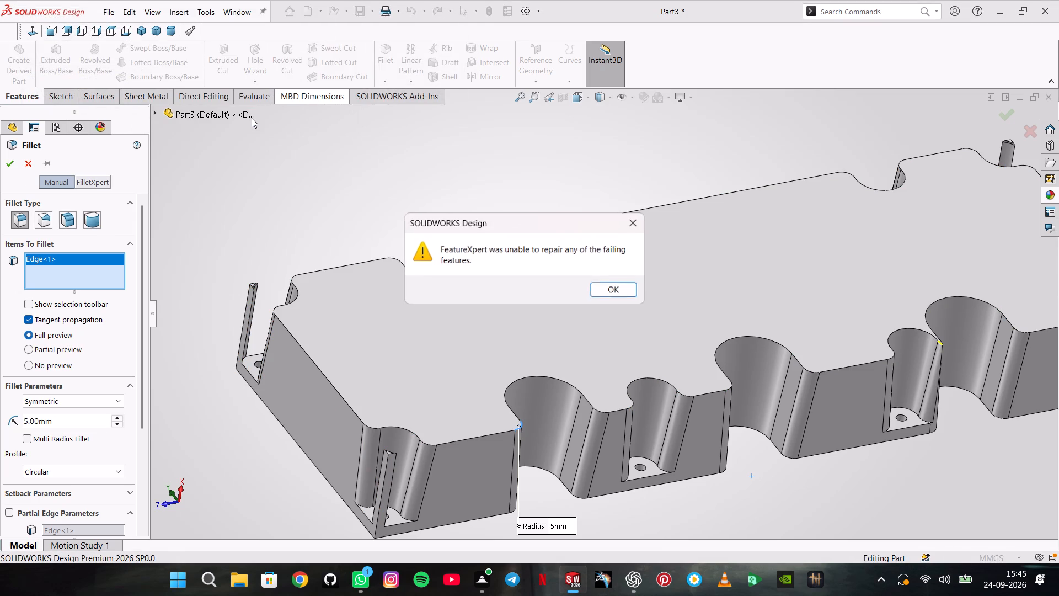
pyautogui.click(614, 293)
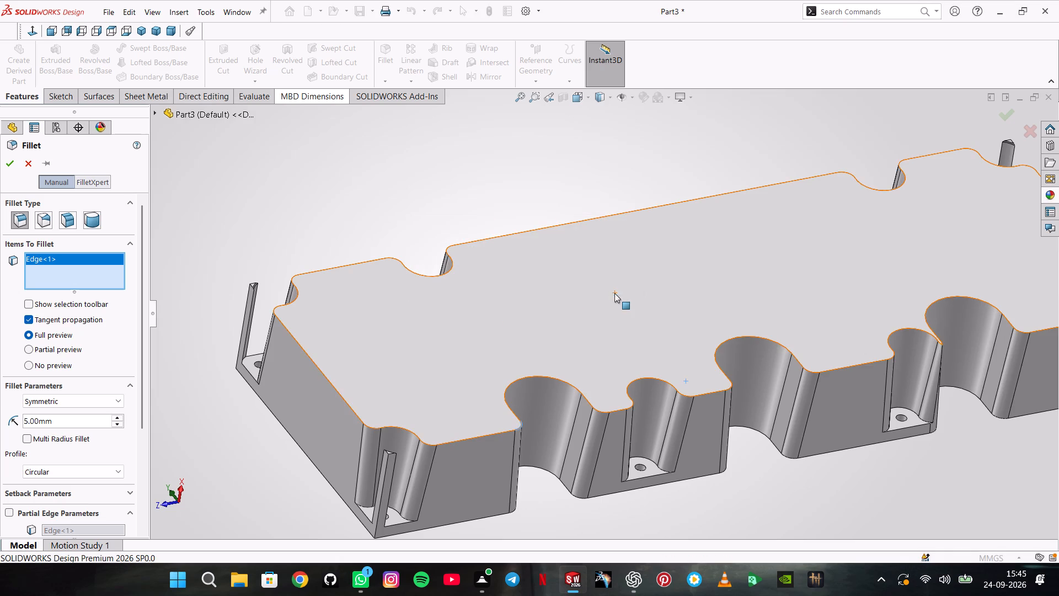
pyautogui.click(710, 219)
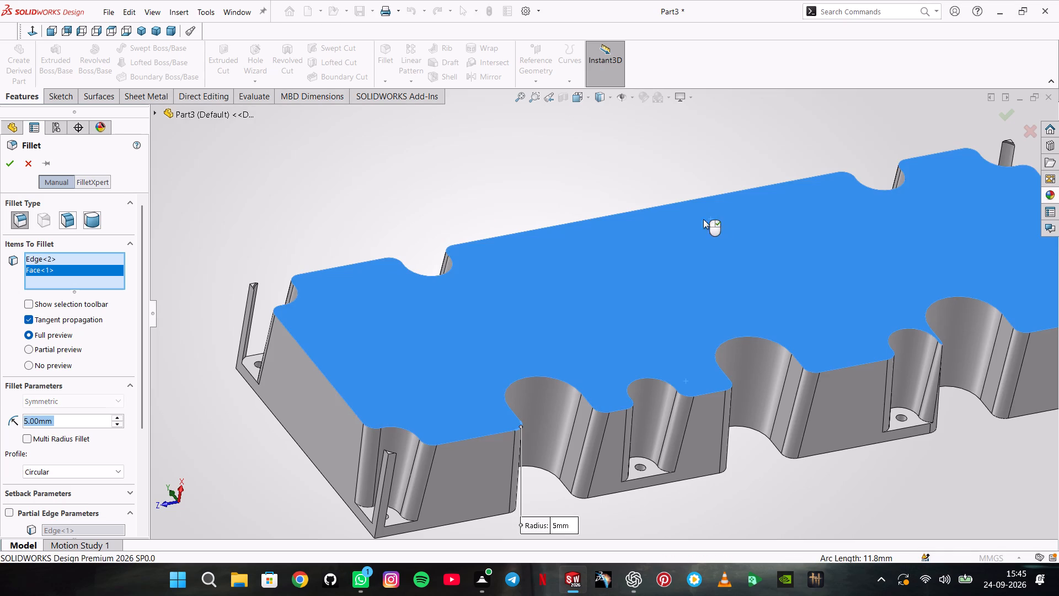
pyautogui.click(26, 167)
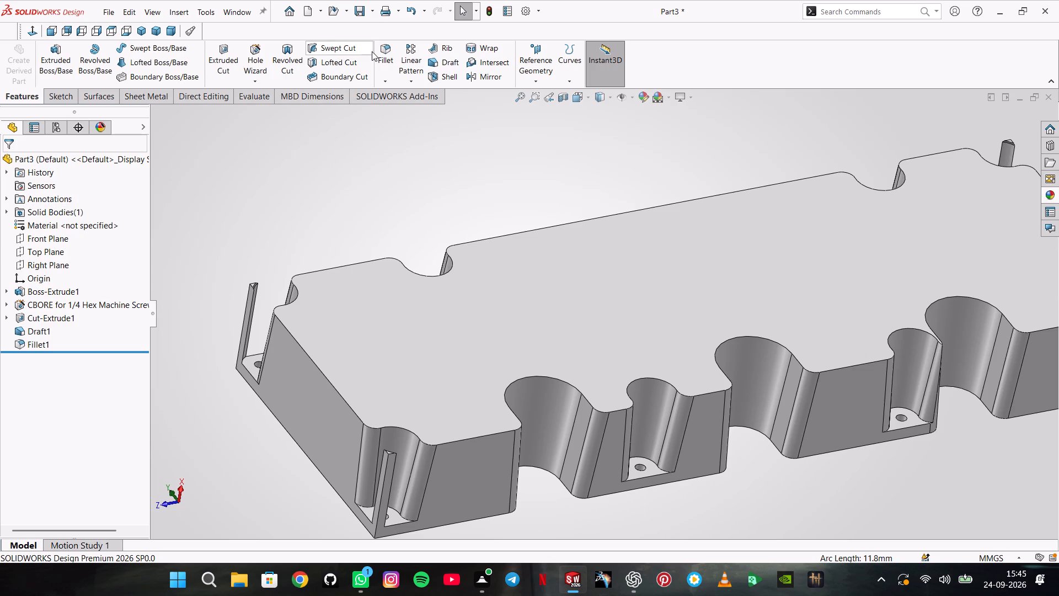
# Undo the 7.5 mm upright-edge fillet and the 5° draft.
pyautogui.click(381, 50)
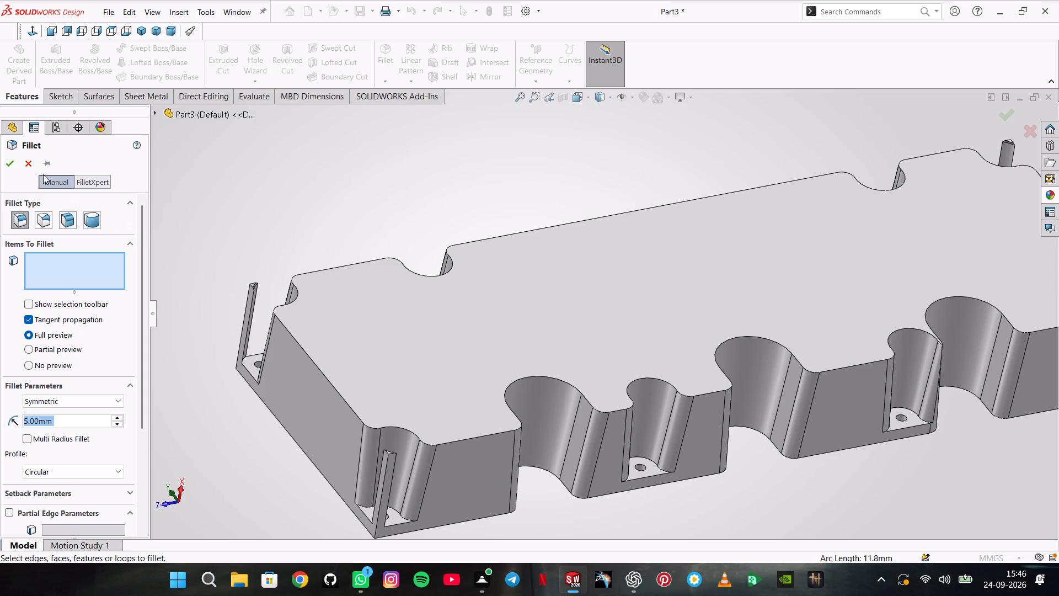
pyautogui.click(32, 165)
pyautogui.hotkey('ctrl', 'z')
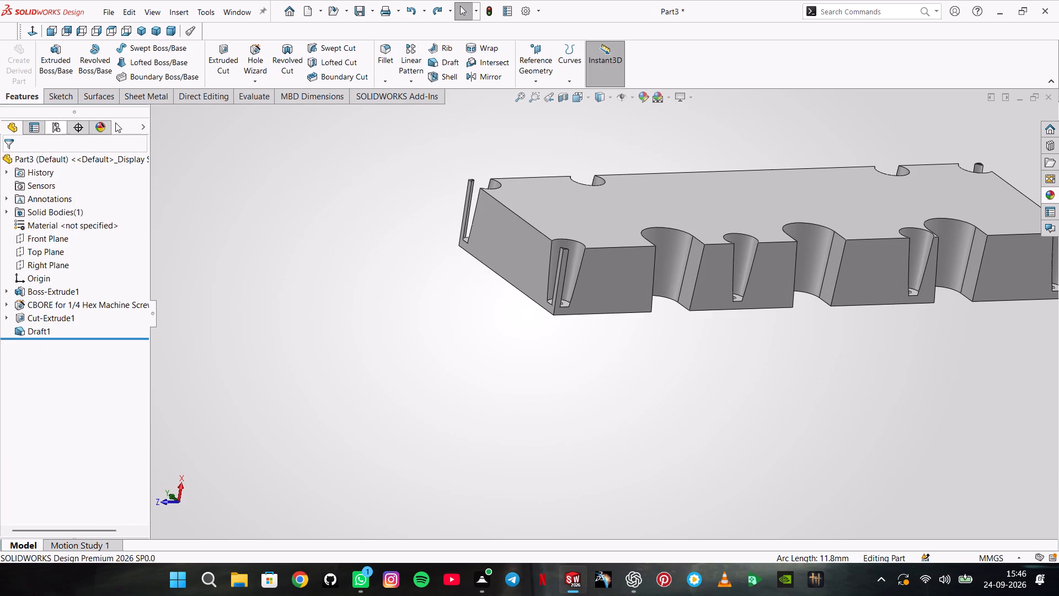
pyautogui.hotkey('ctrl', 'z')
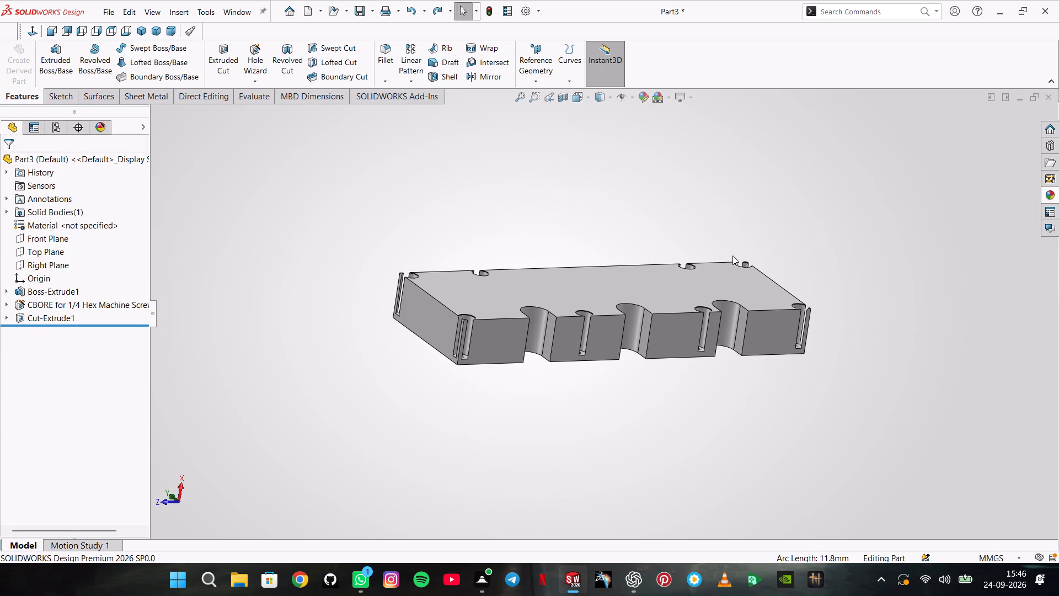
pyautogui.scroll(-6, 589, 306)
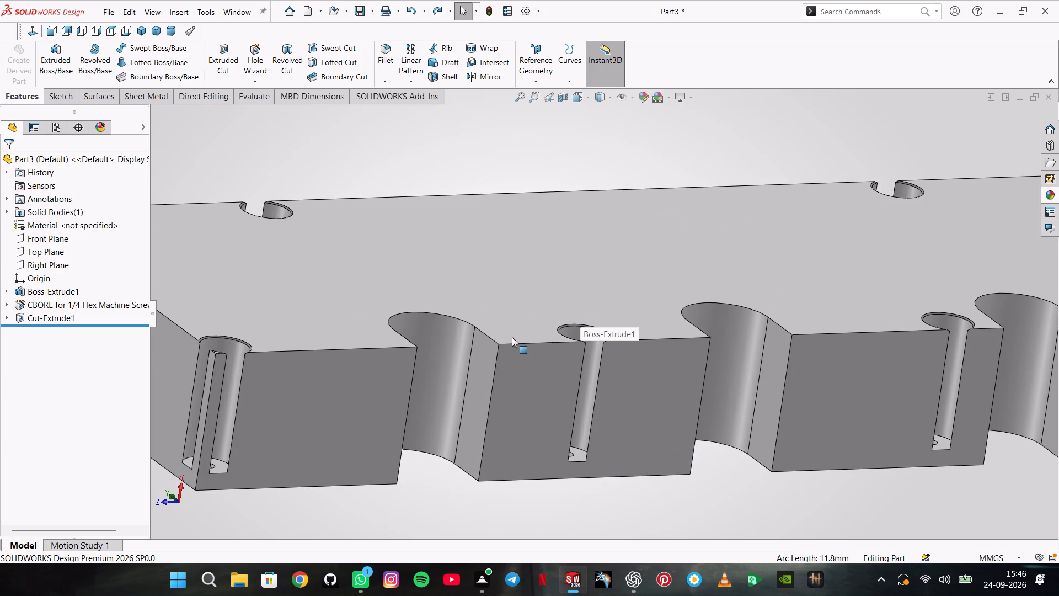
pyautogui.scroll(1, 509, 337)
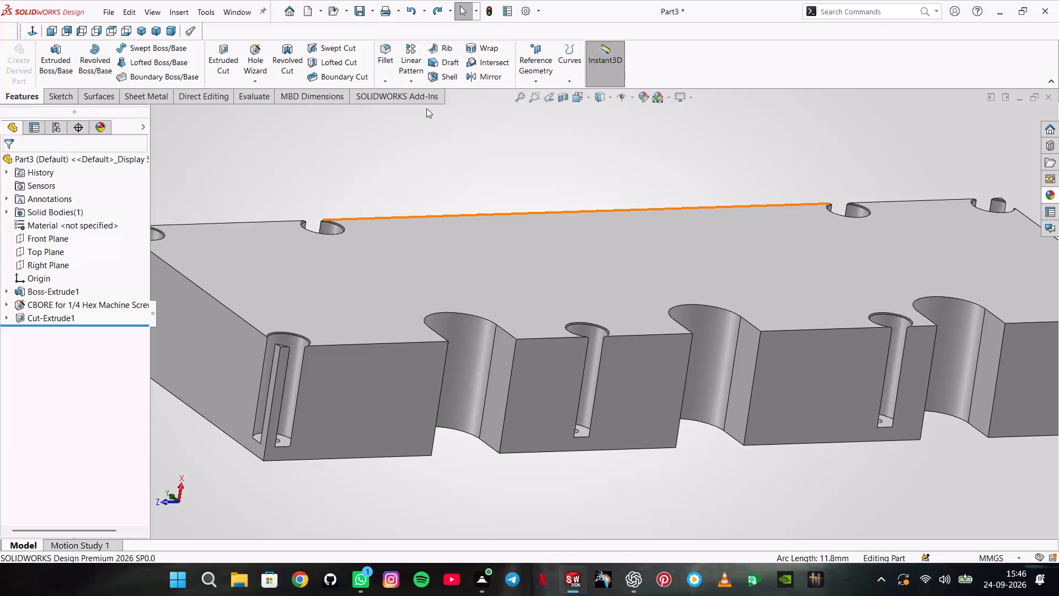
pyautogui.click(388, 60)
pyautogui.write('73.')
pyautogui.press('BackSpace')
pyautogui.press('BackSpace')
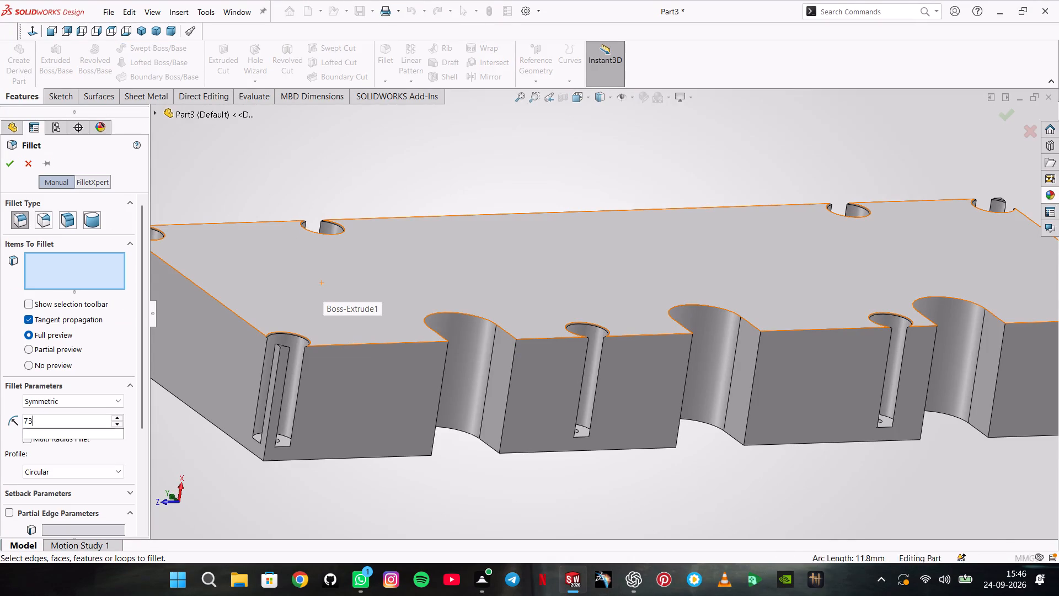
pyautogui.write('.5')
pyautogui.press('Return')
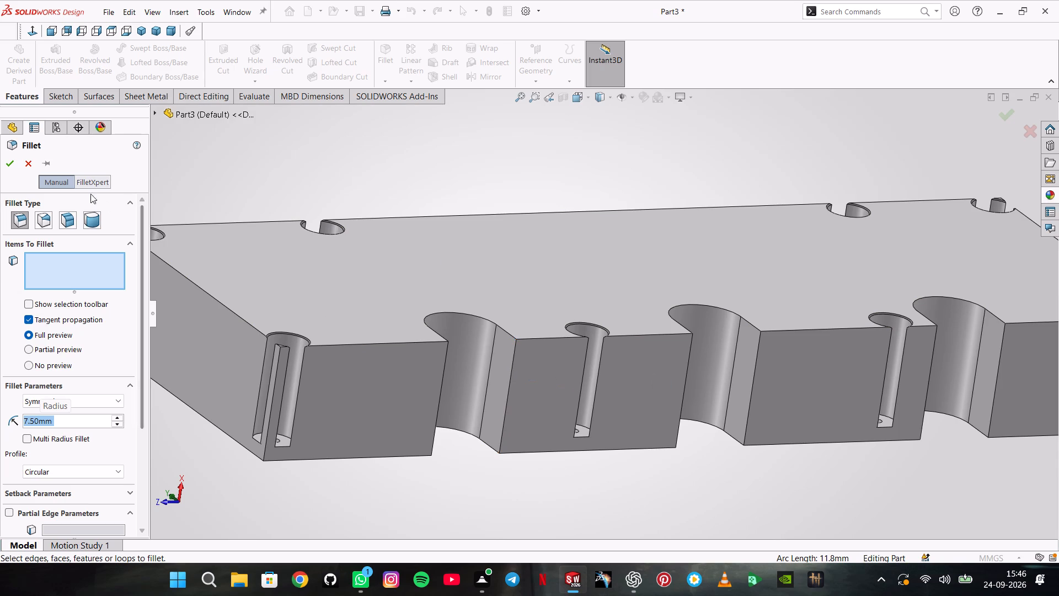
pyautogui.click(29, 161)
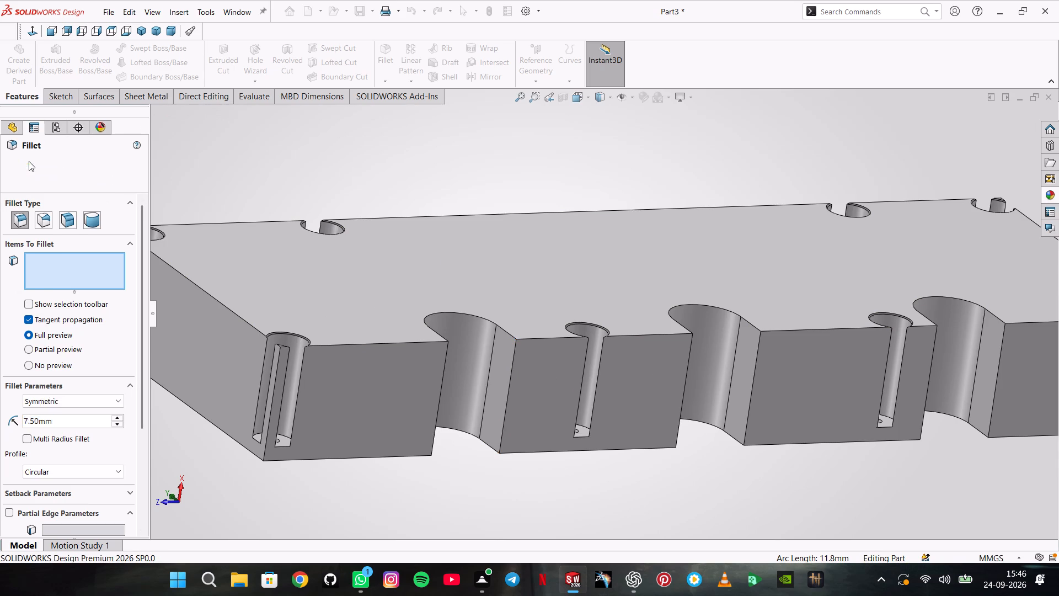
# Redo the 5° draft on the slot and counterbore walls.
pyautogui.hotkey('ctrl', 'y')
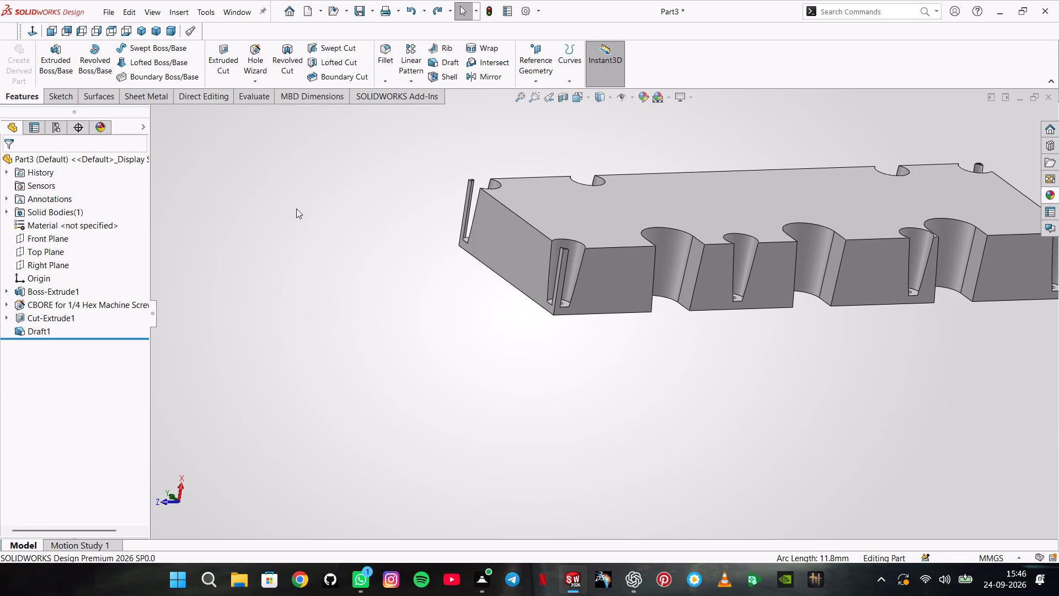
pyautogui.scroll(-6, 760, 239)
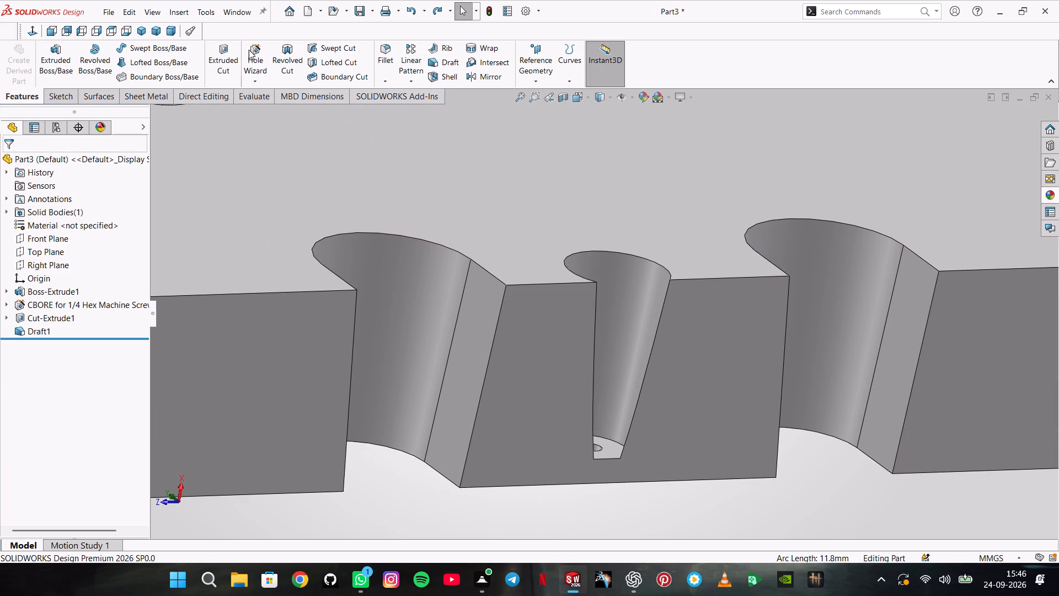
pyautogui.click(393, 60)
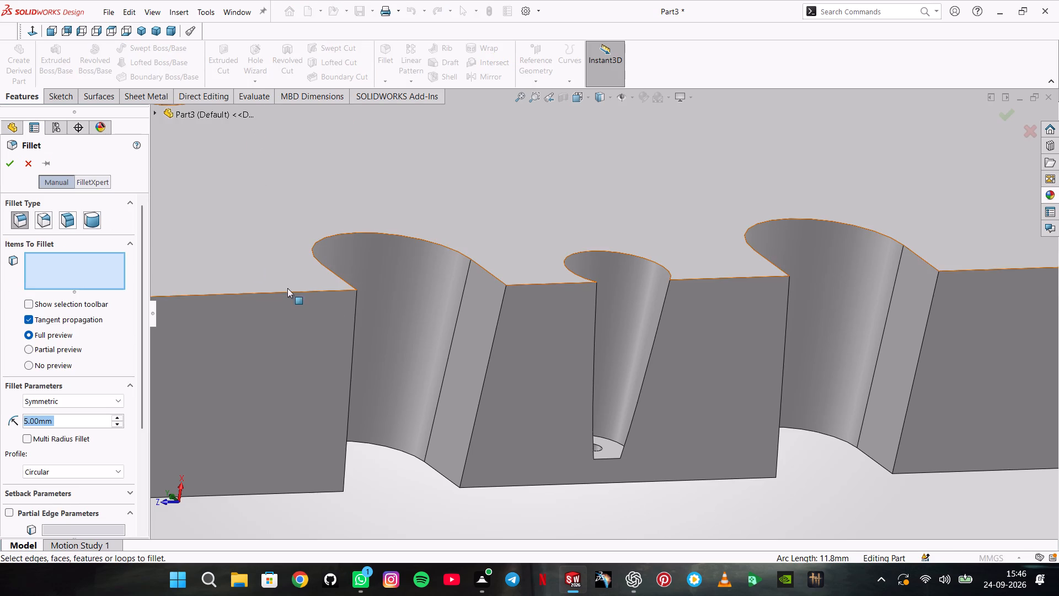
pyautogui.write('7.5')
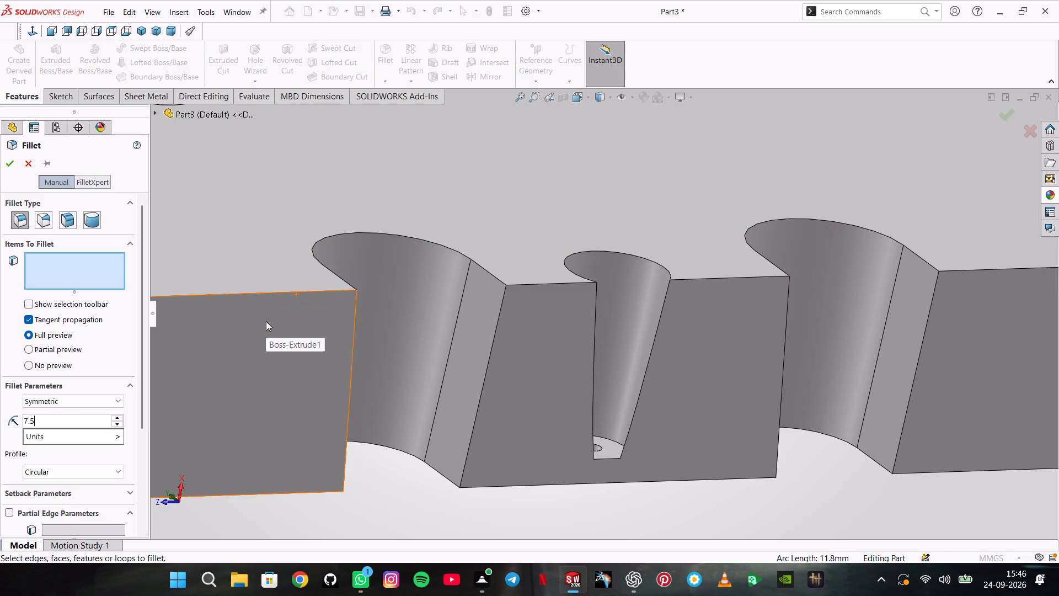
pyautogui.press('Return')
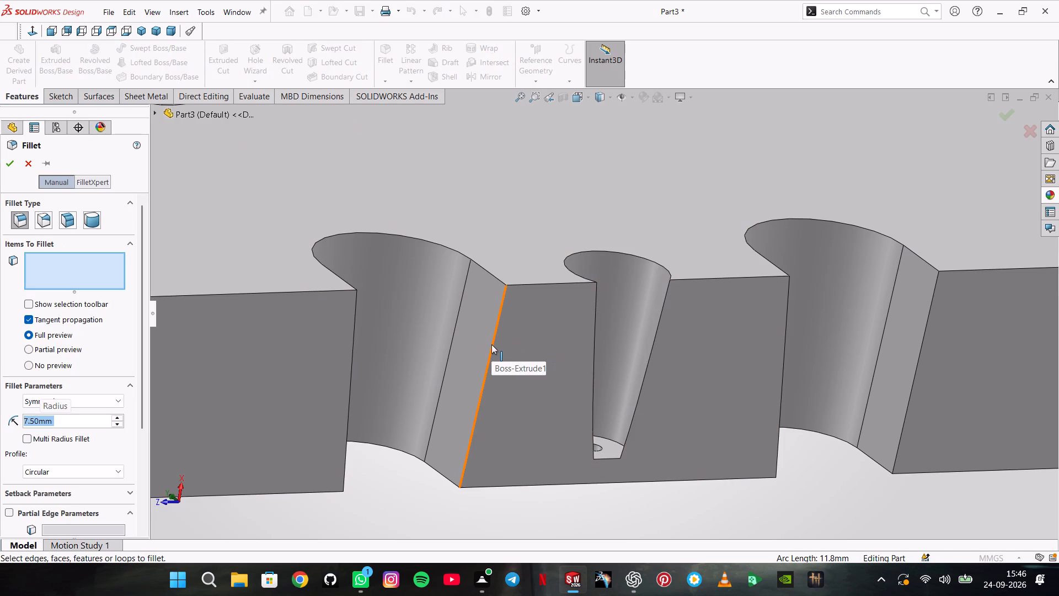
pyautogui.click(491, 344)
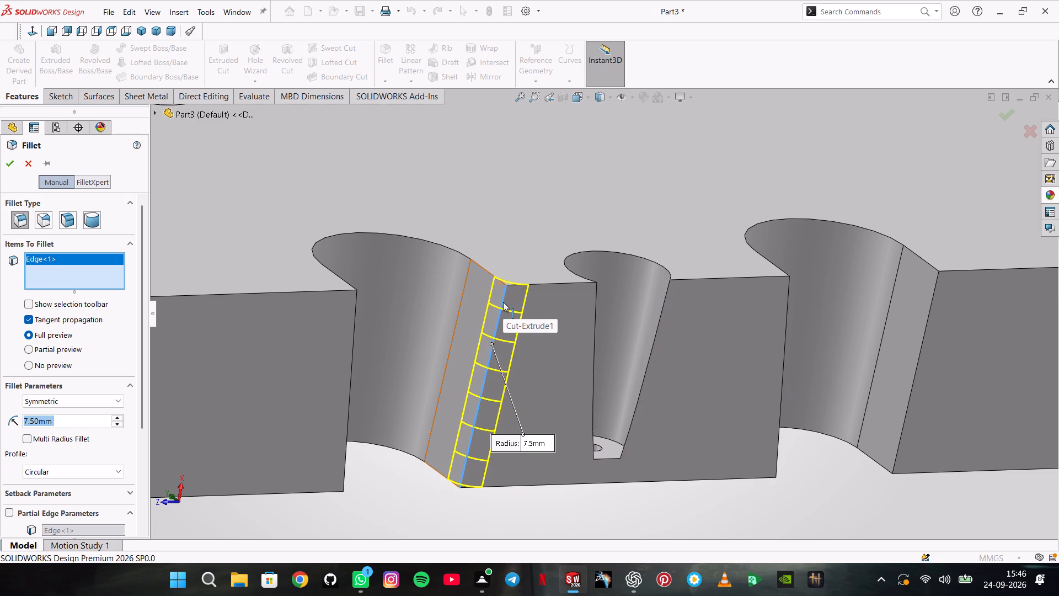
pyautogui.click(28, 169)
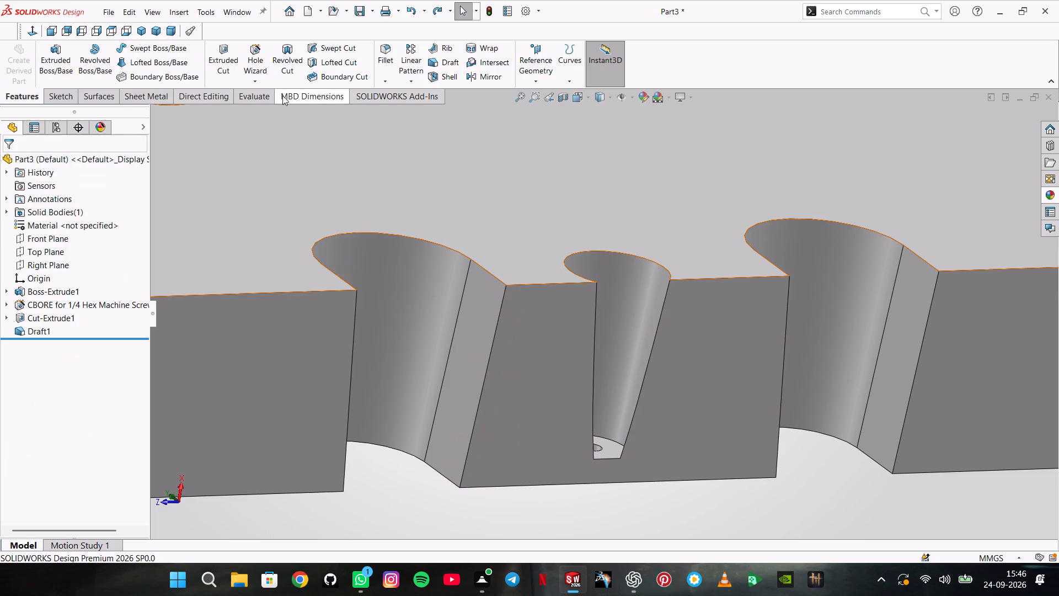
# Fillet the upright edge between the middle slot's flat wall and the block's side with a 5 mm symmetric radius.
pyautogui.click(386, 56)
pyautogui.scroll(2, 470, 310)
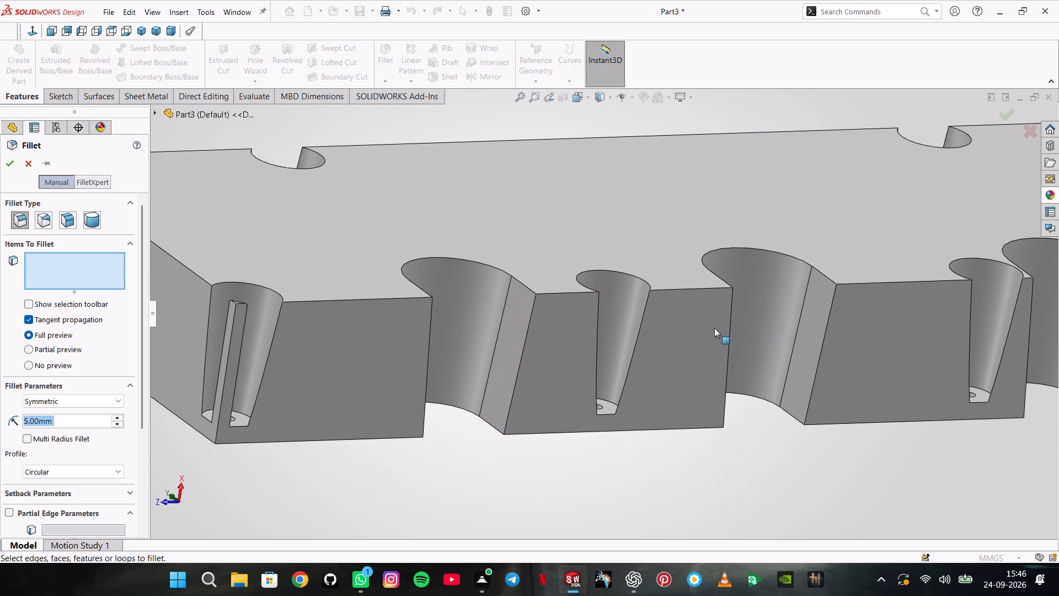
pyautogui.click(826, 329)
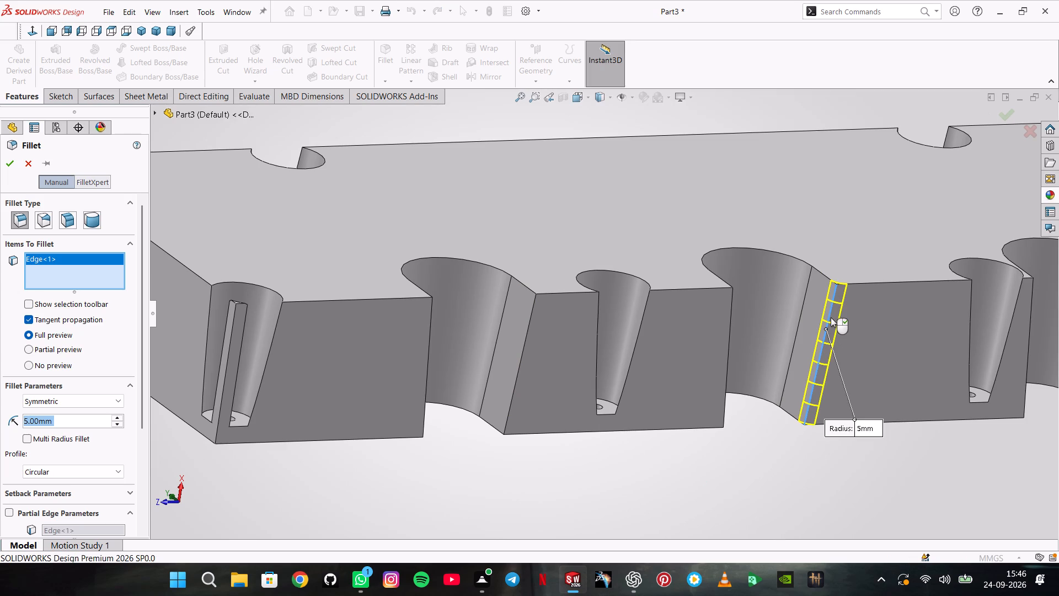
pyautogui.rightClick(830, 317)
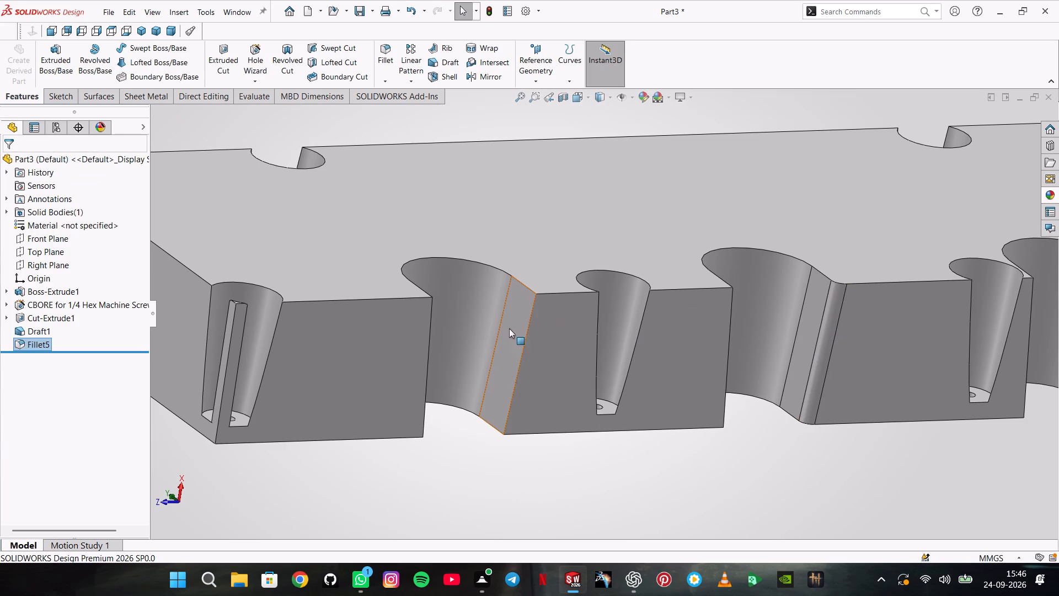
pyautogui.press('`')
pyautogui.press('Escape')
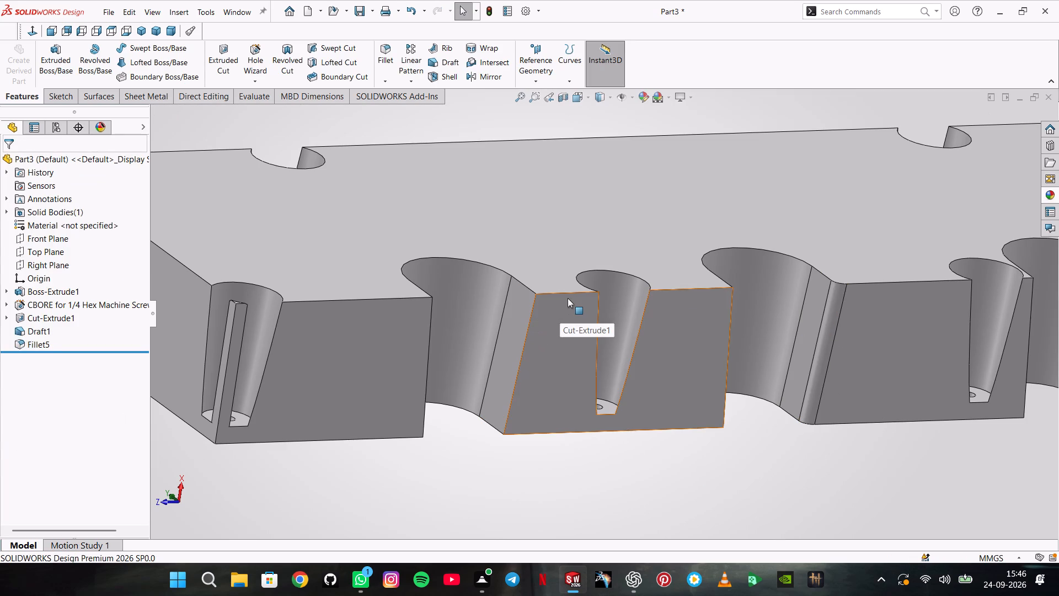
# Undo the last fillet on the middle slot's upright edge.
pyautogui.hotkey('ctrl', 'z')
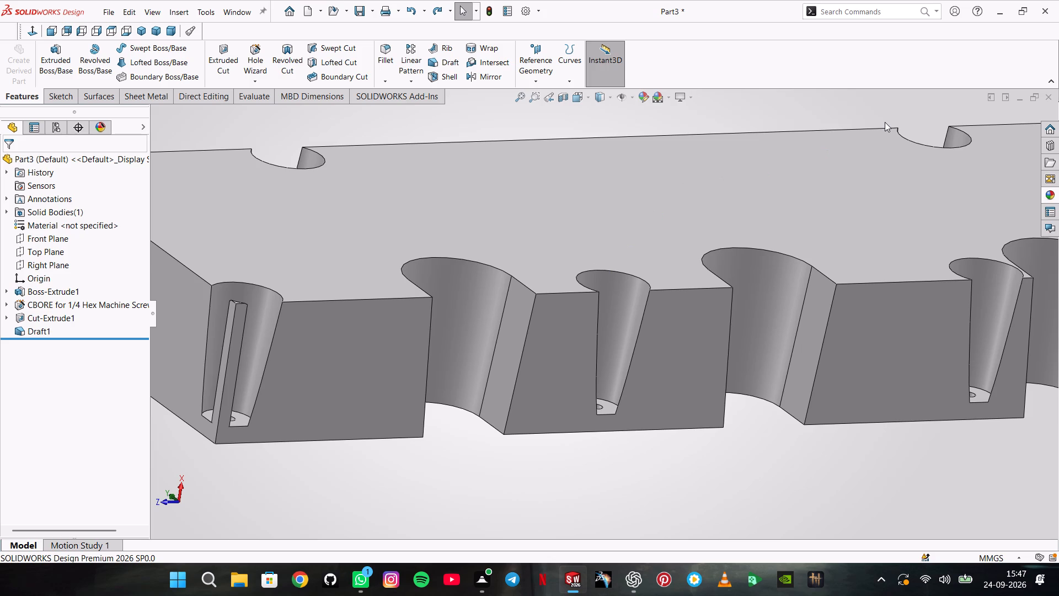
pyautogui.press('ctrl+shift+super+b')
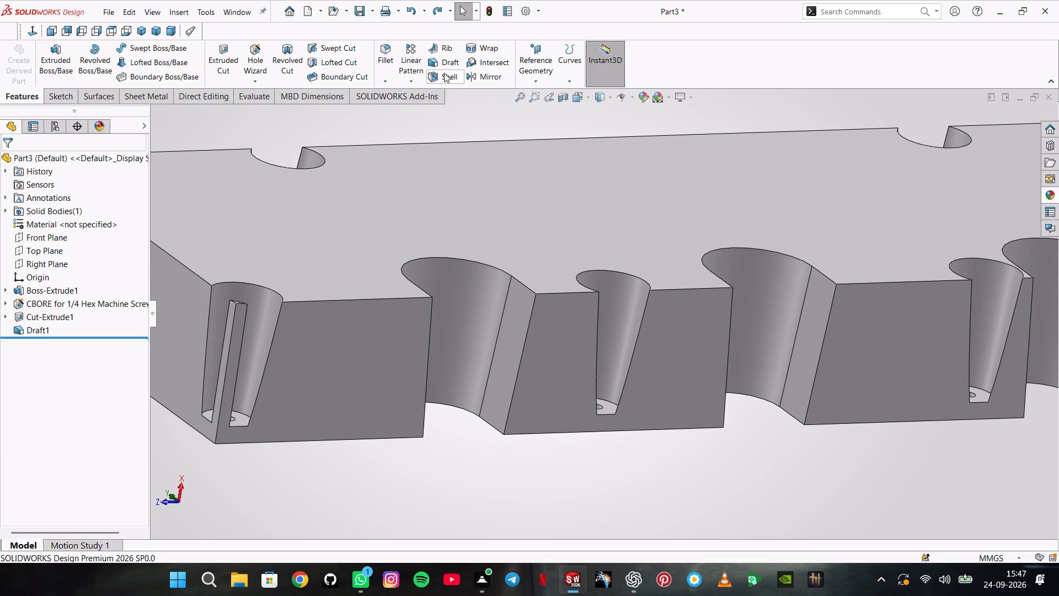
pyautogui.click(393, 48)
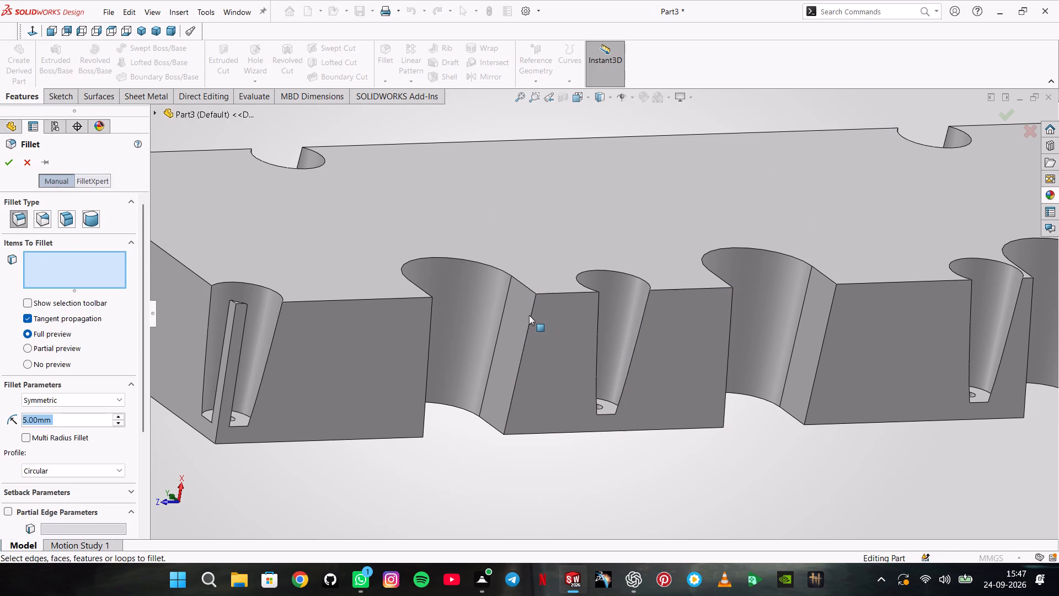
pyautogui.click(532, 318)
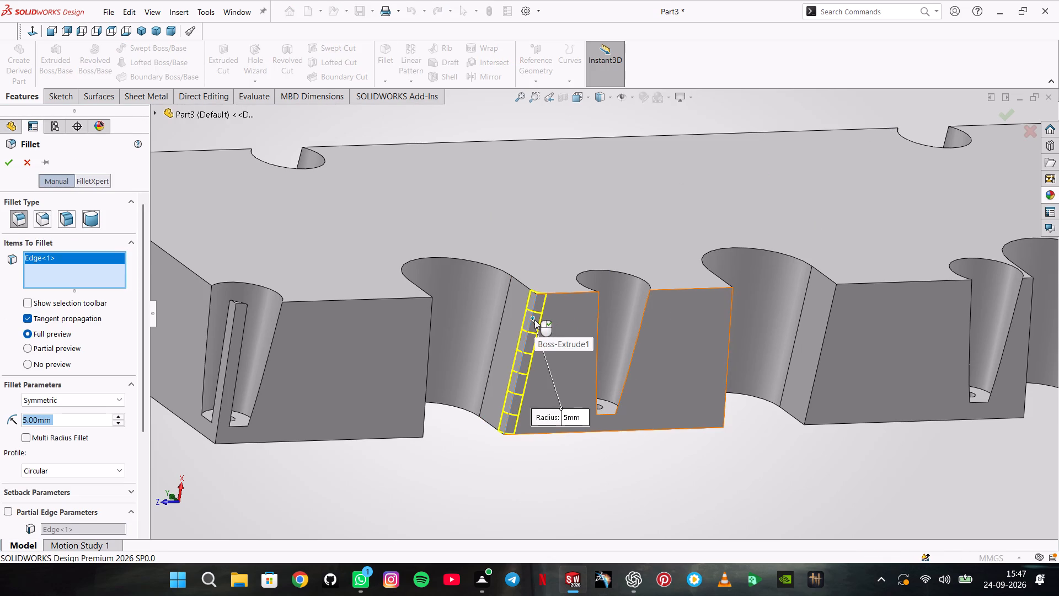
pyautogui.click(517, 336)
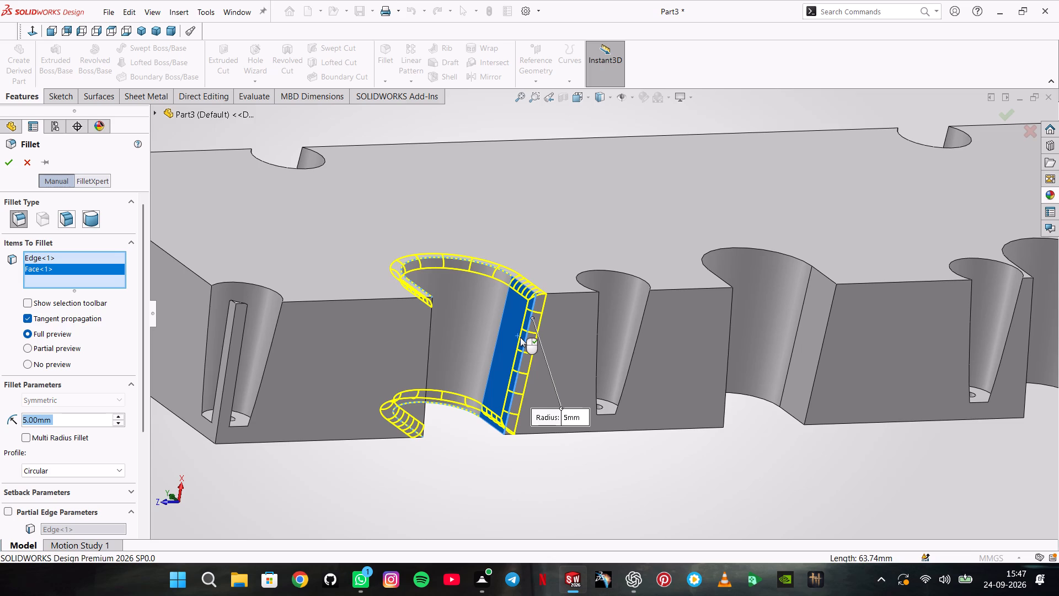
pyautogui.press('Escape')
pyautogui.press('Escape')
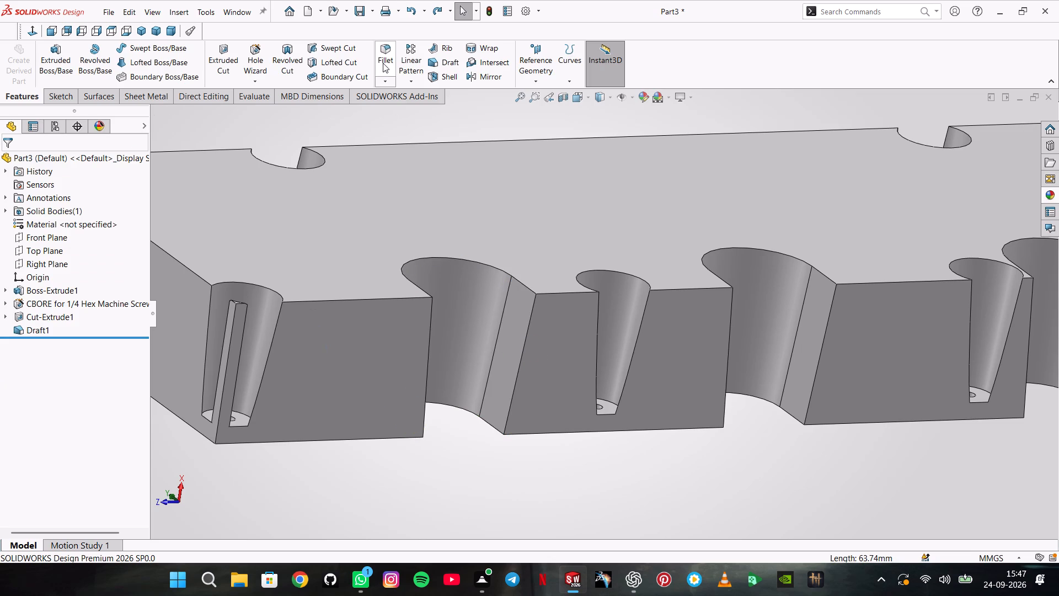
# Fillet all upright slot and counterbore edges connected to the block's broad end face with a 7.5 mm symmetric circular radius.
pyautogui.click(383, 63)
pyautogui.write('7.5')
pyautogui.press('Return')
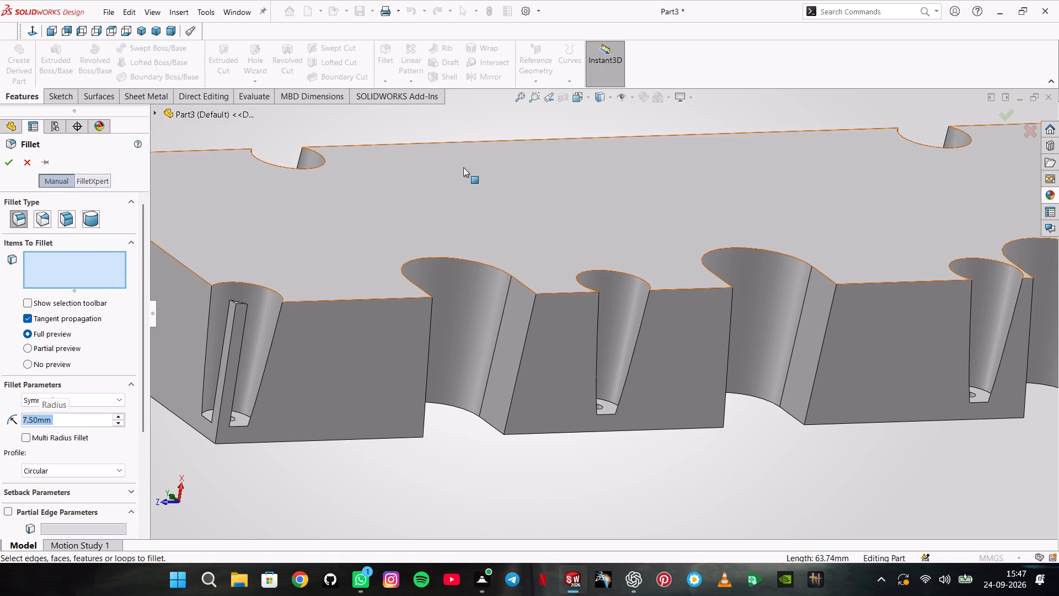
pyautogui.click(98, 300)
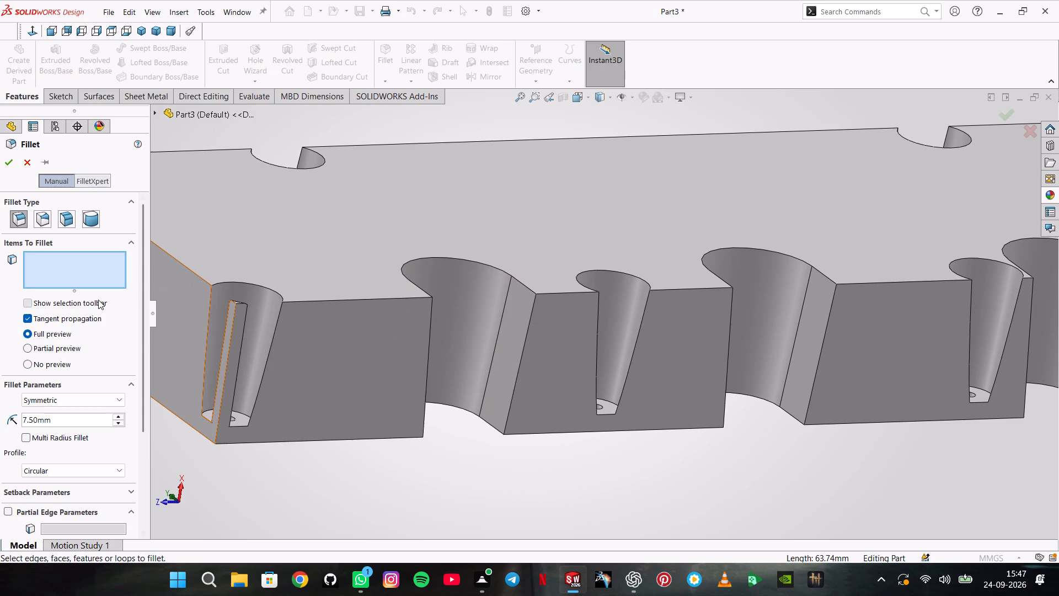
pyautogui.click(527, 333)
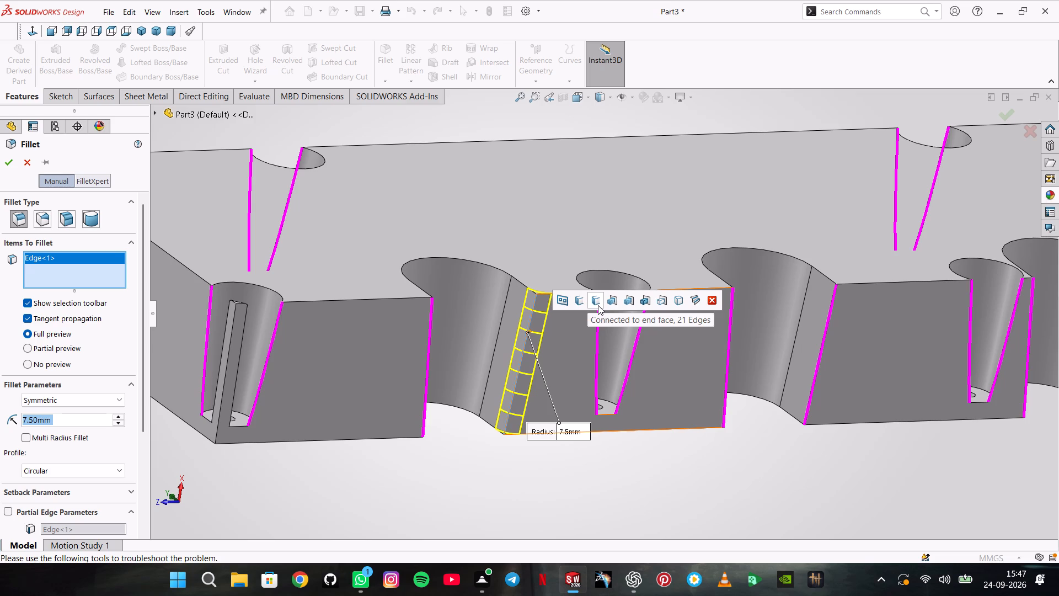
pyautogui.click(598, 305)
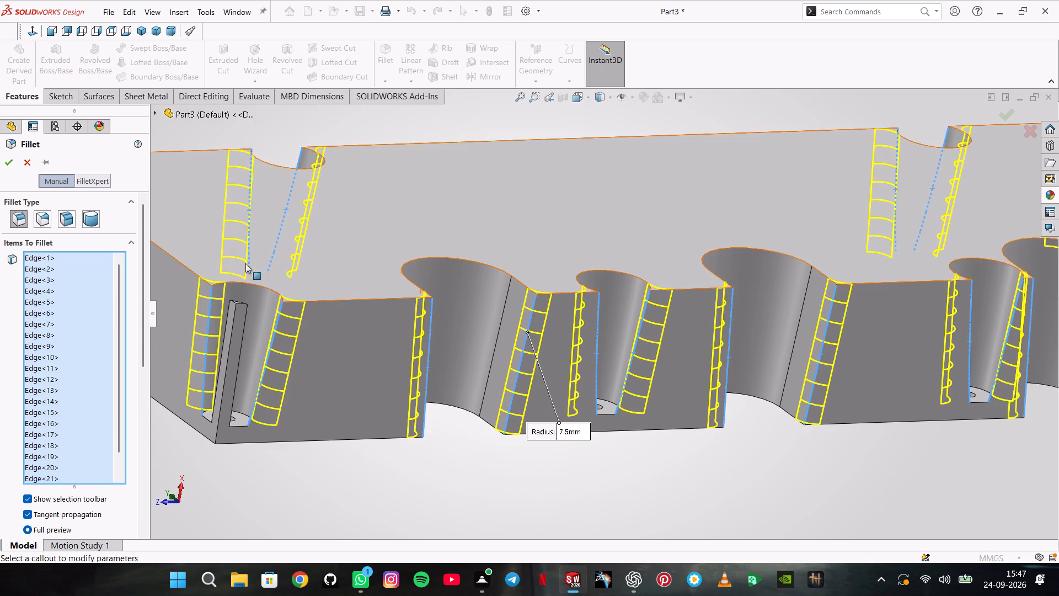
pyautogui.scroll(-4, 143, 374)
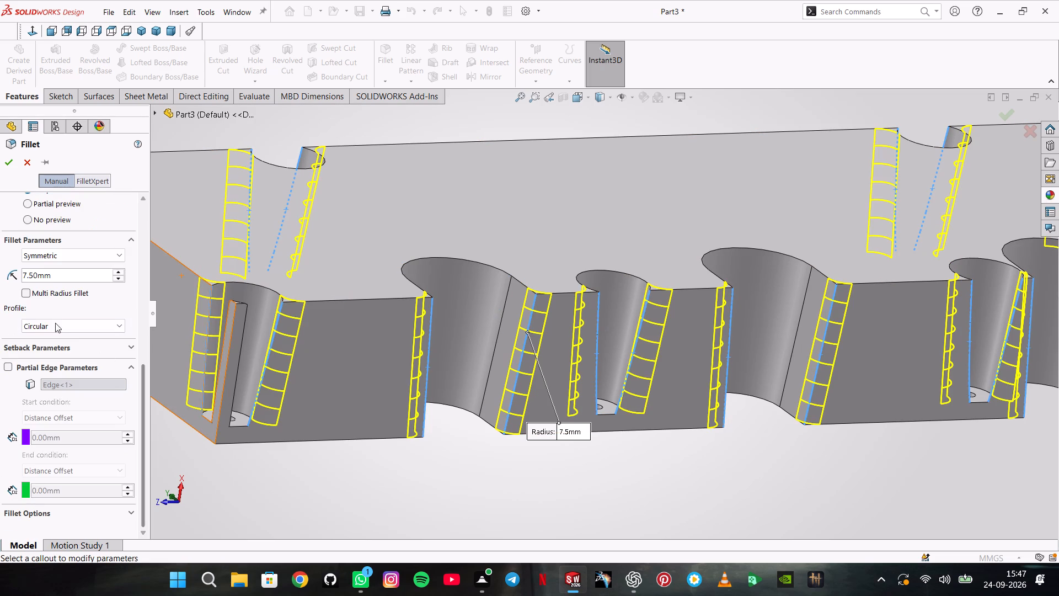
pyautogui.scroll(4, 44, 278)
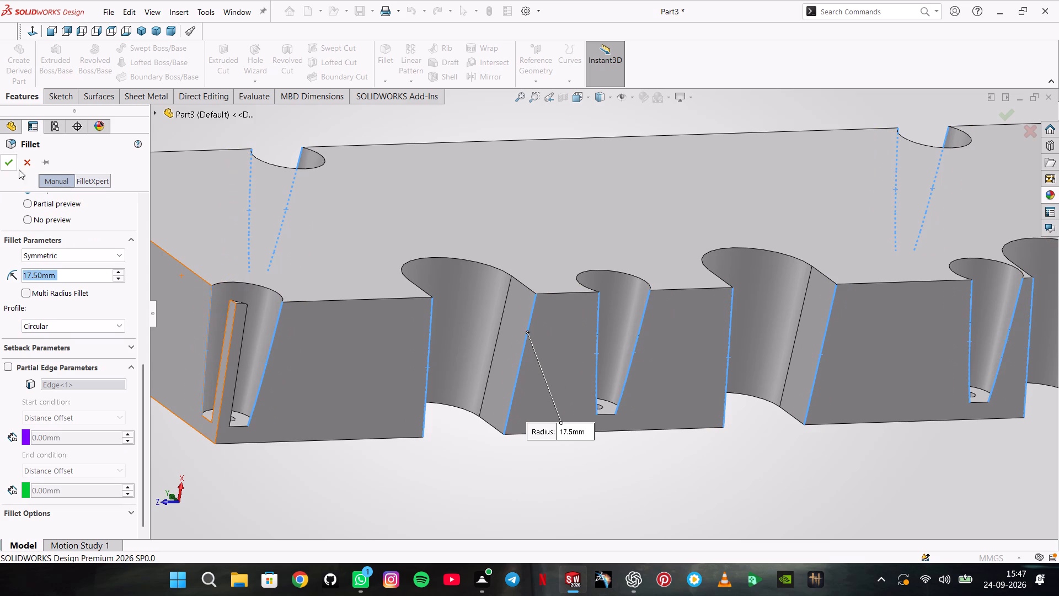
pyautogui.scroll(3, 77, 276)
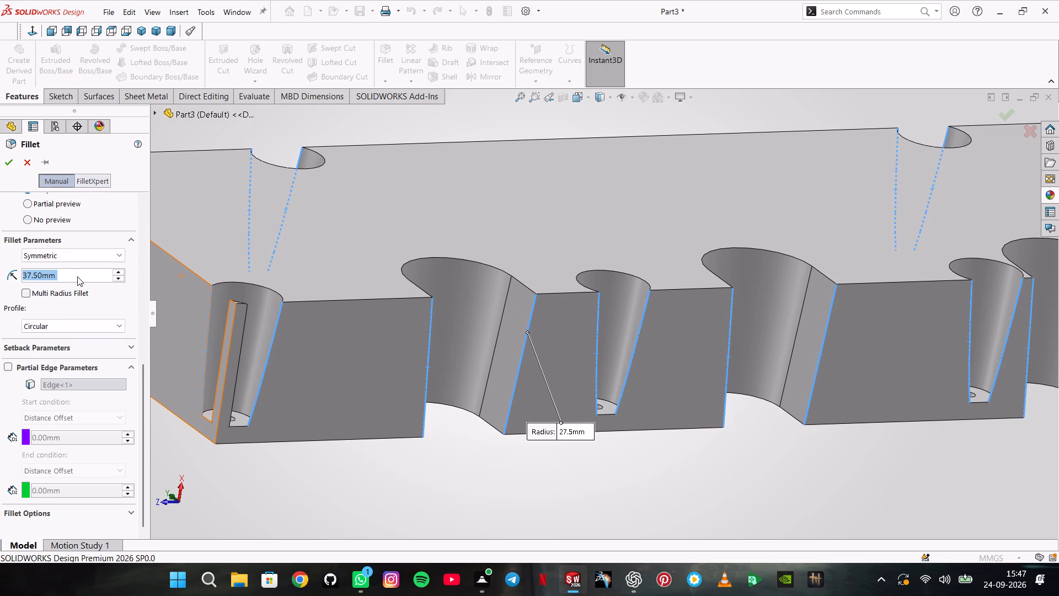
pyautogui.click(77, 276)
pyautogui.doubleClick(77, 276)
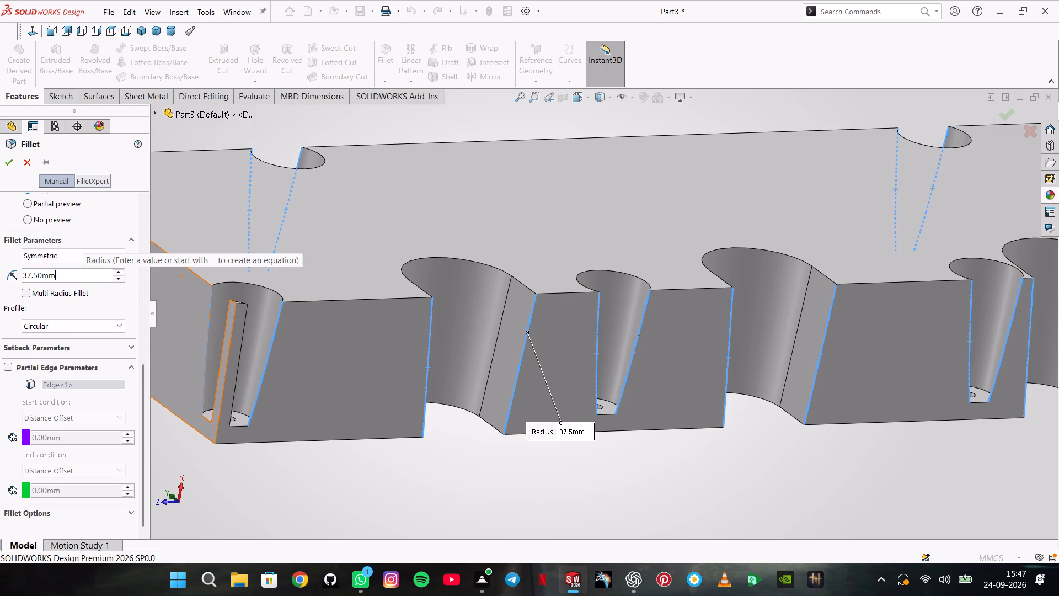
pyautogui.click(77, 276)
pyautogui.write('7.5')
pyautogui.press('Return')
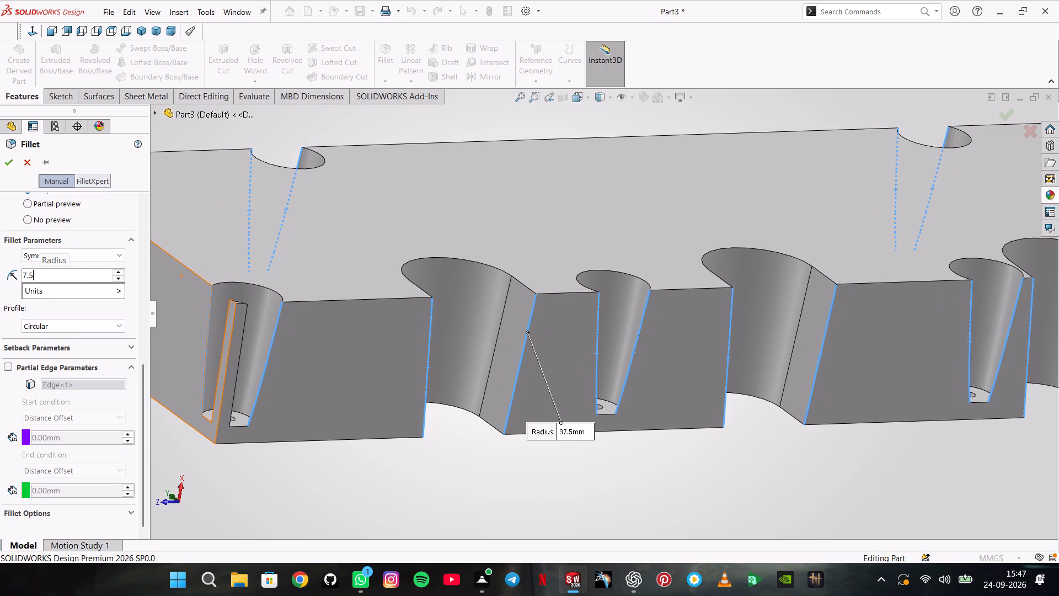
pyautogui.scroll(2, 147, 238)
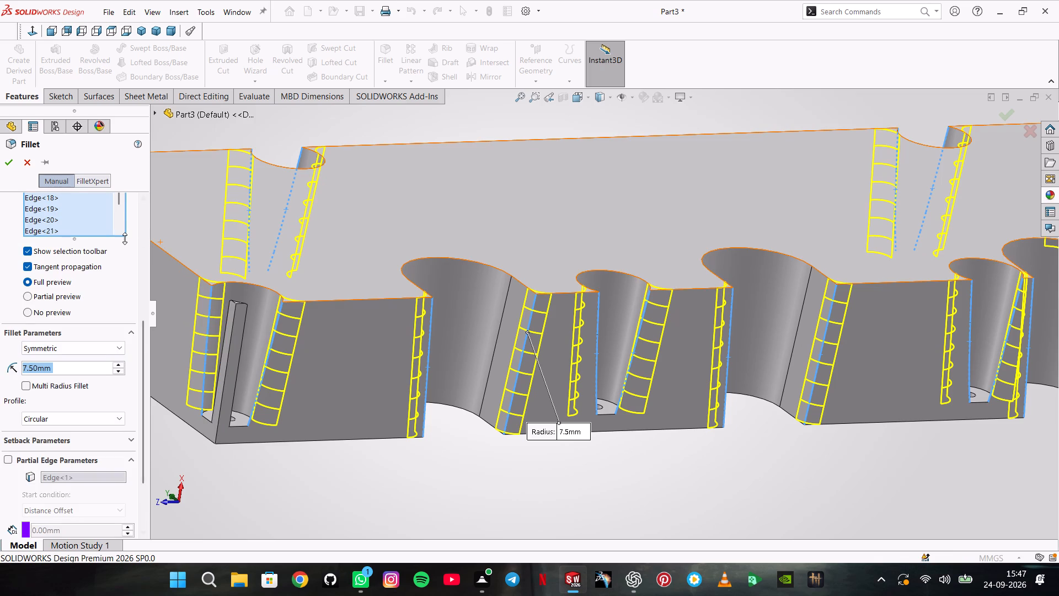
pyautogui.scroll(3, 140, 243)
pyautogui.click(7, 167)
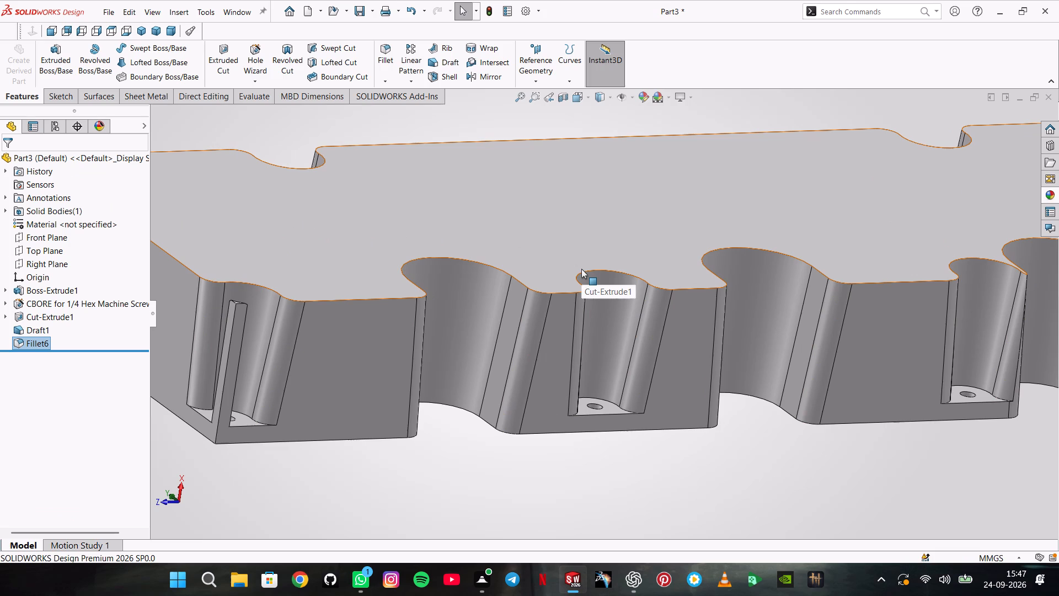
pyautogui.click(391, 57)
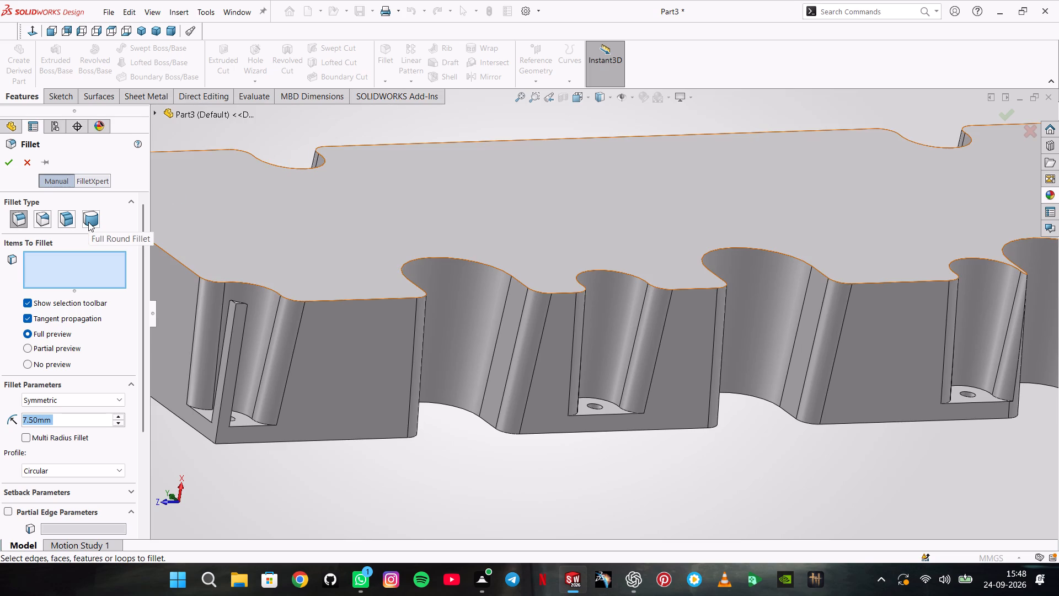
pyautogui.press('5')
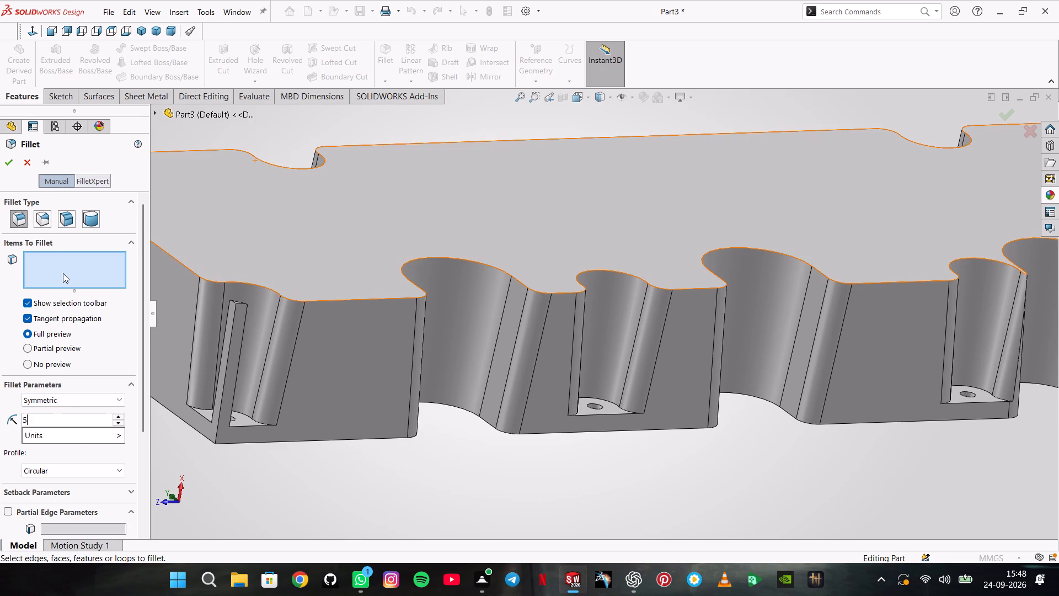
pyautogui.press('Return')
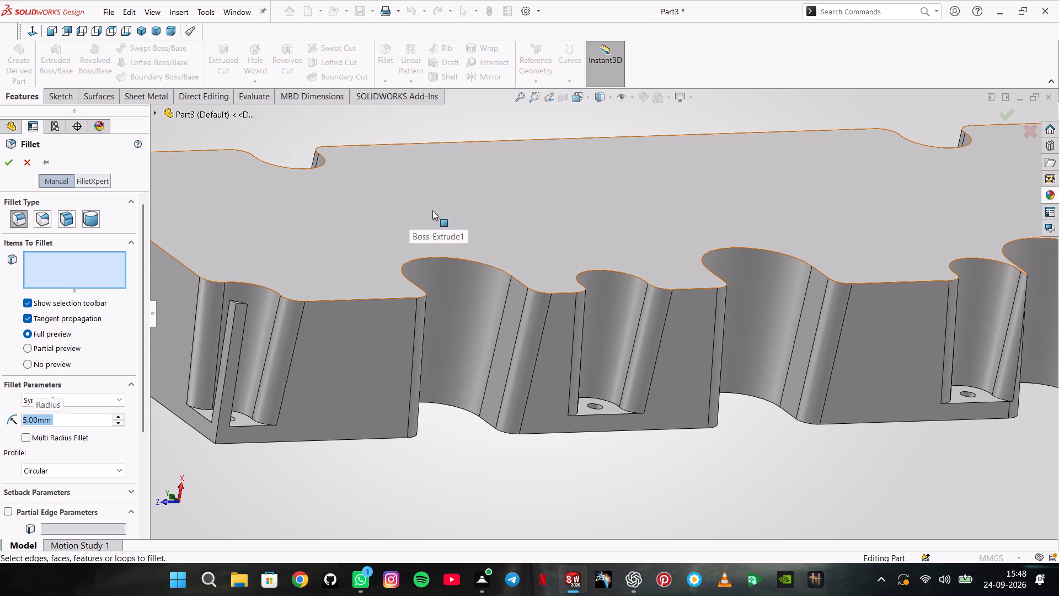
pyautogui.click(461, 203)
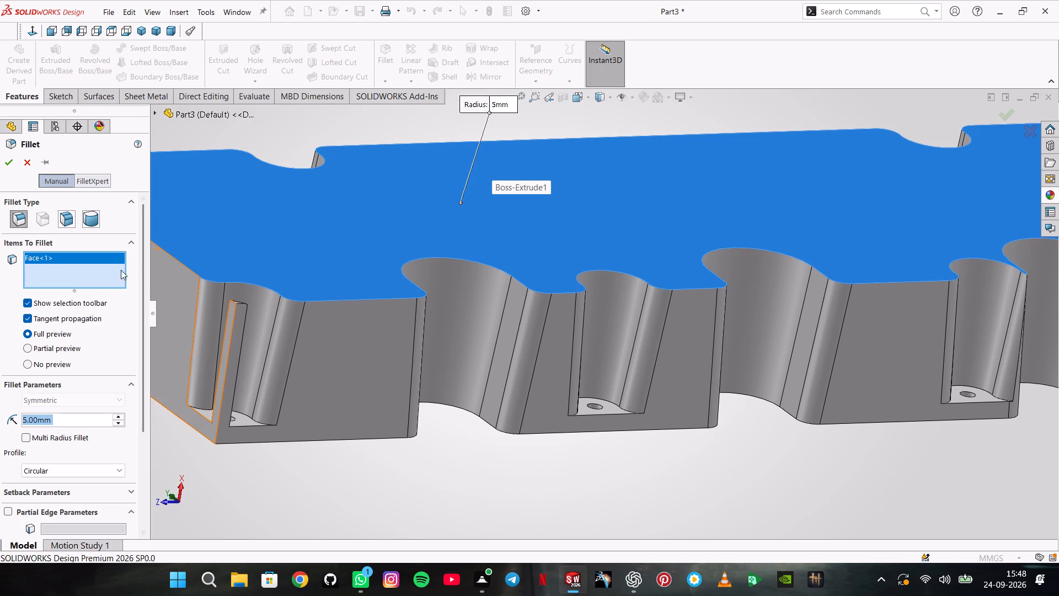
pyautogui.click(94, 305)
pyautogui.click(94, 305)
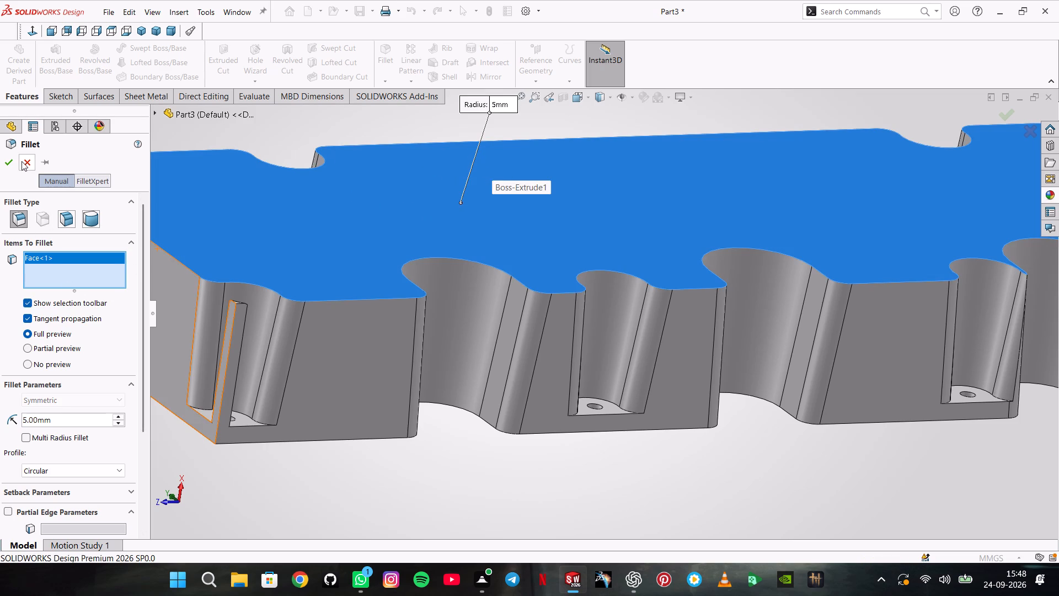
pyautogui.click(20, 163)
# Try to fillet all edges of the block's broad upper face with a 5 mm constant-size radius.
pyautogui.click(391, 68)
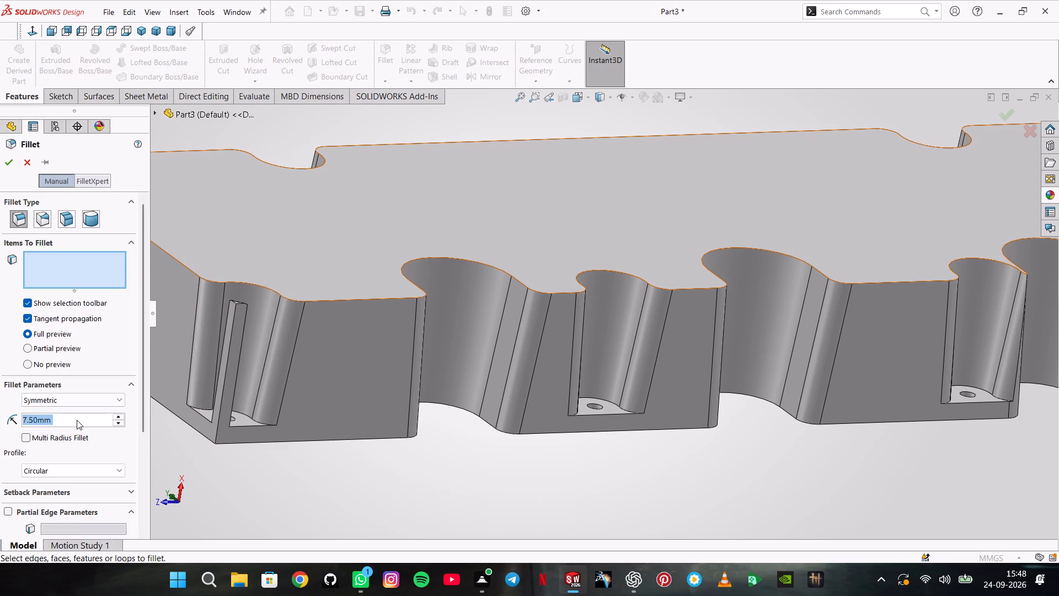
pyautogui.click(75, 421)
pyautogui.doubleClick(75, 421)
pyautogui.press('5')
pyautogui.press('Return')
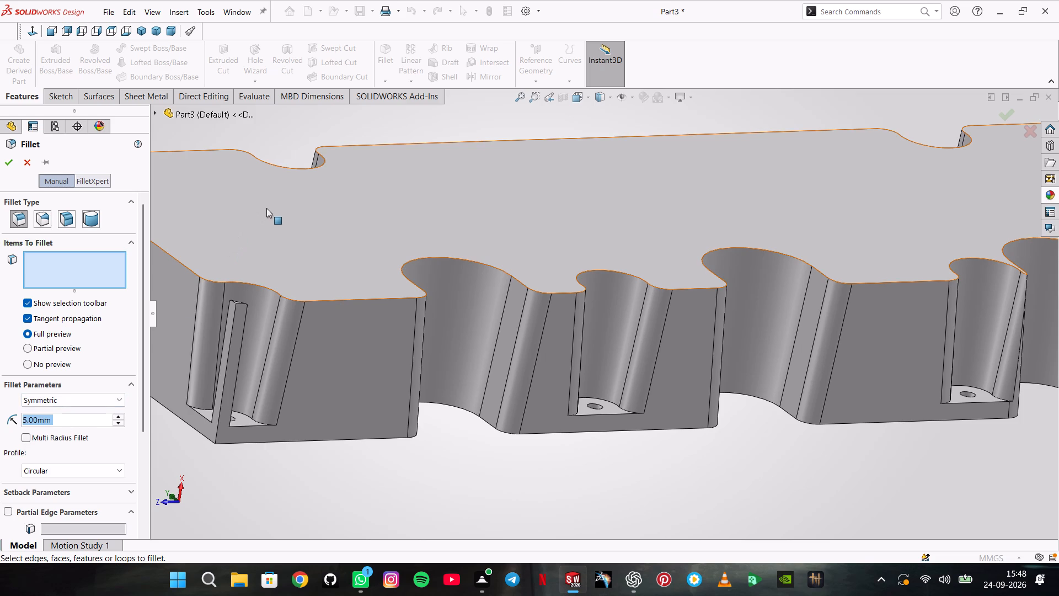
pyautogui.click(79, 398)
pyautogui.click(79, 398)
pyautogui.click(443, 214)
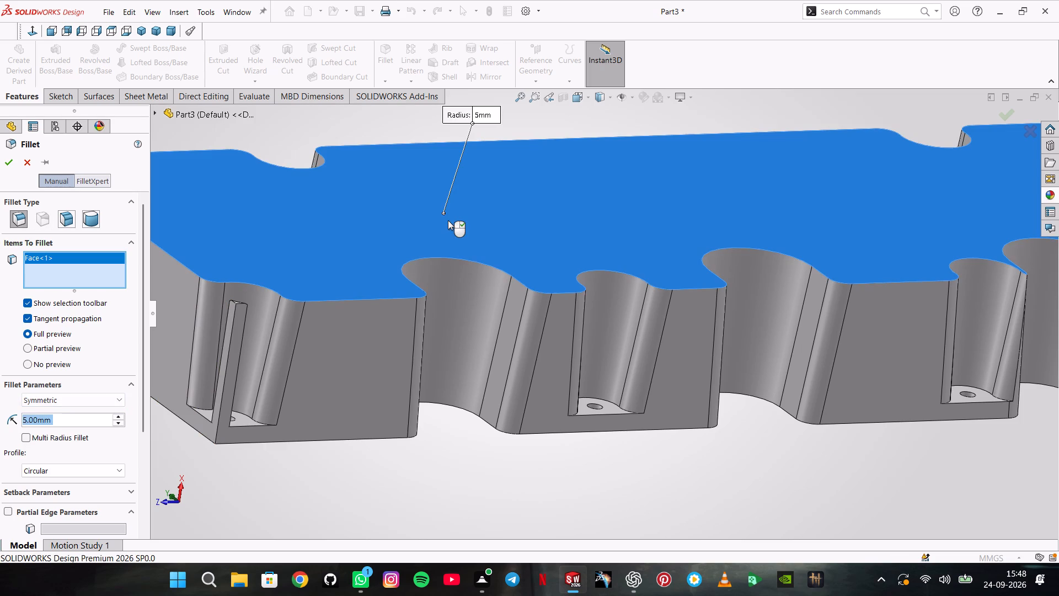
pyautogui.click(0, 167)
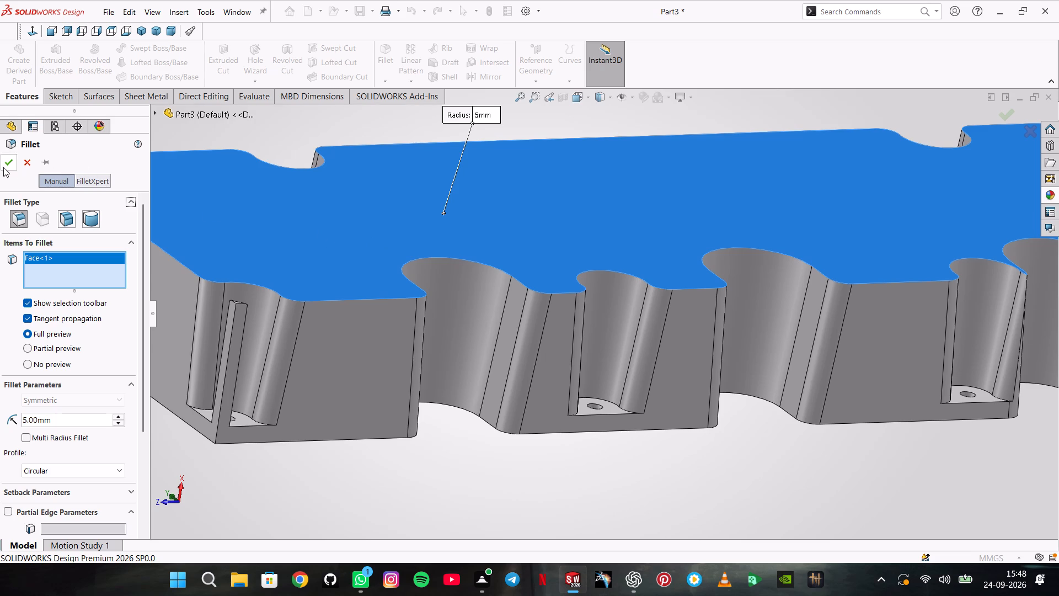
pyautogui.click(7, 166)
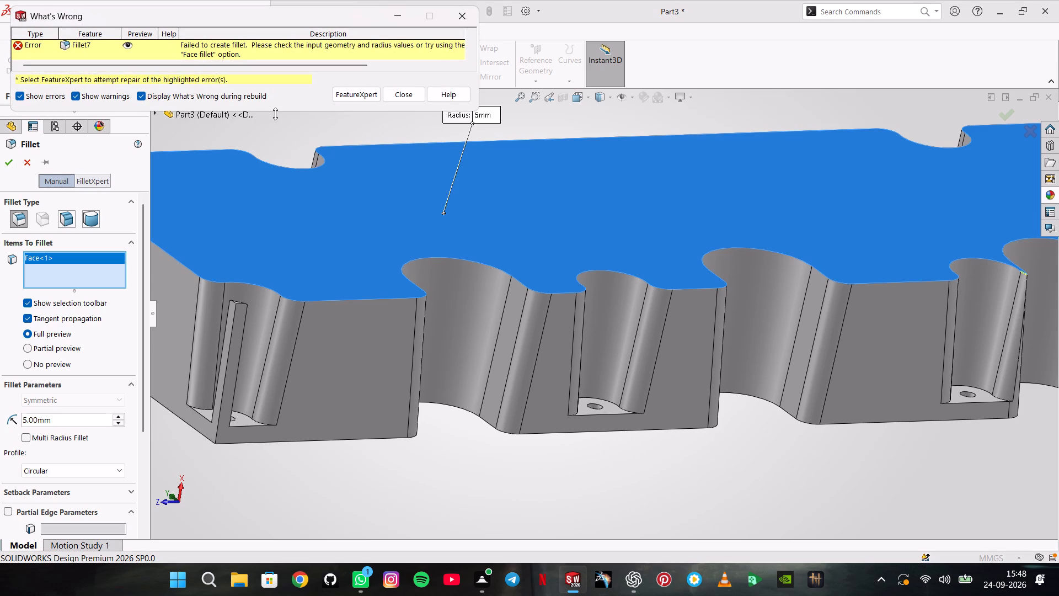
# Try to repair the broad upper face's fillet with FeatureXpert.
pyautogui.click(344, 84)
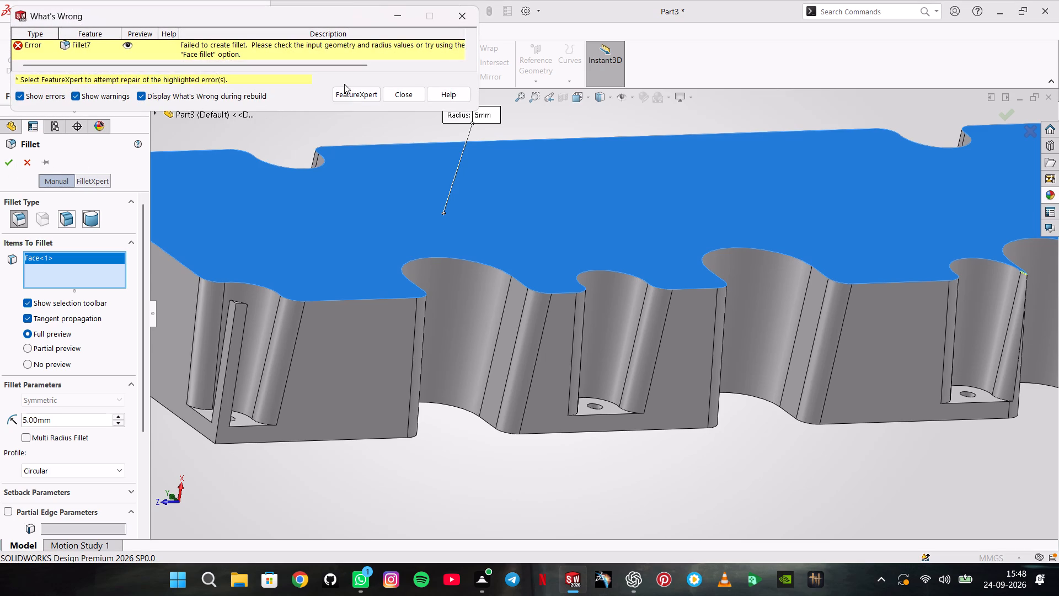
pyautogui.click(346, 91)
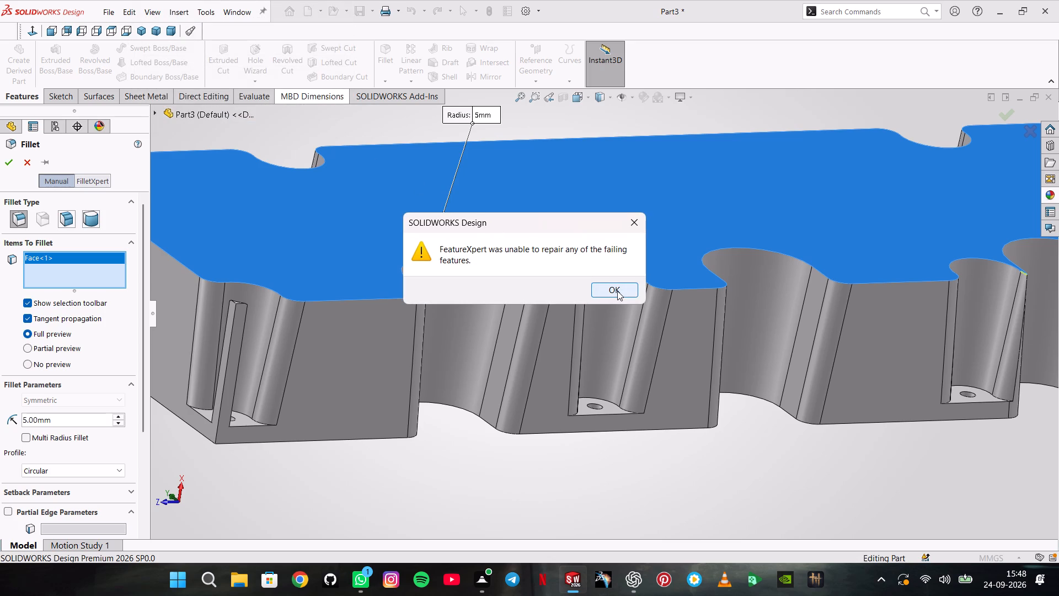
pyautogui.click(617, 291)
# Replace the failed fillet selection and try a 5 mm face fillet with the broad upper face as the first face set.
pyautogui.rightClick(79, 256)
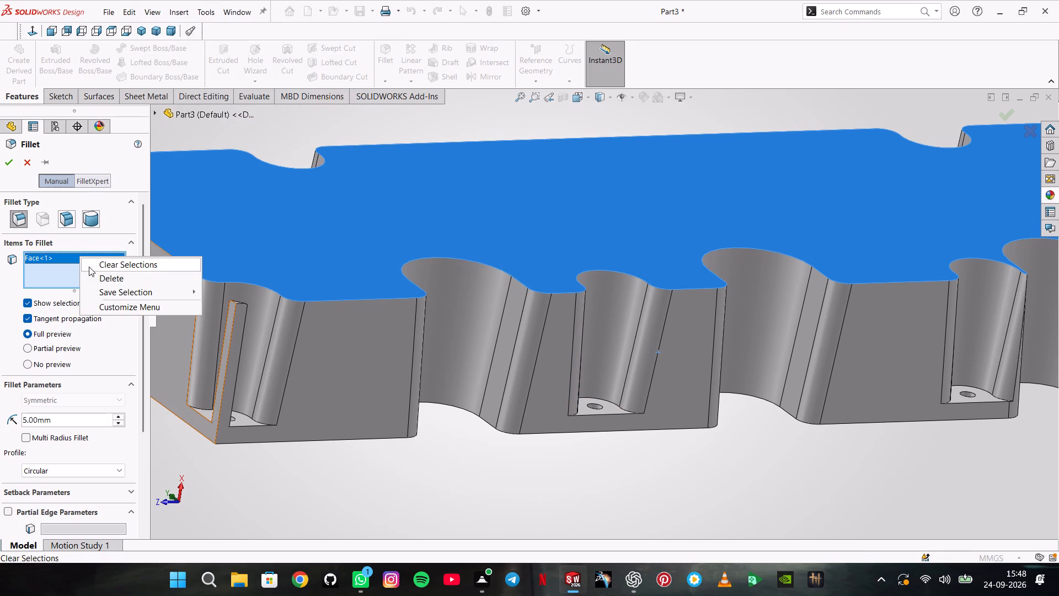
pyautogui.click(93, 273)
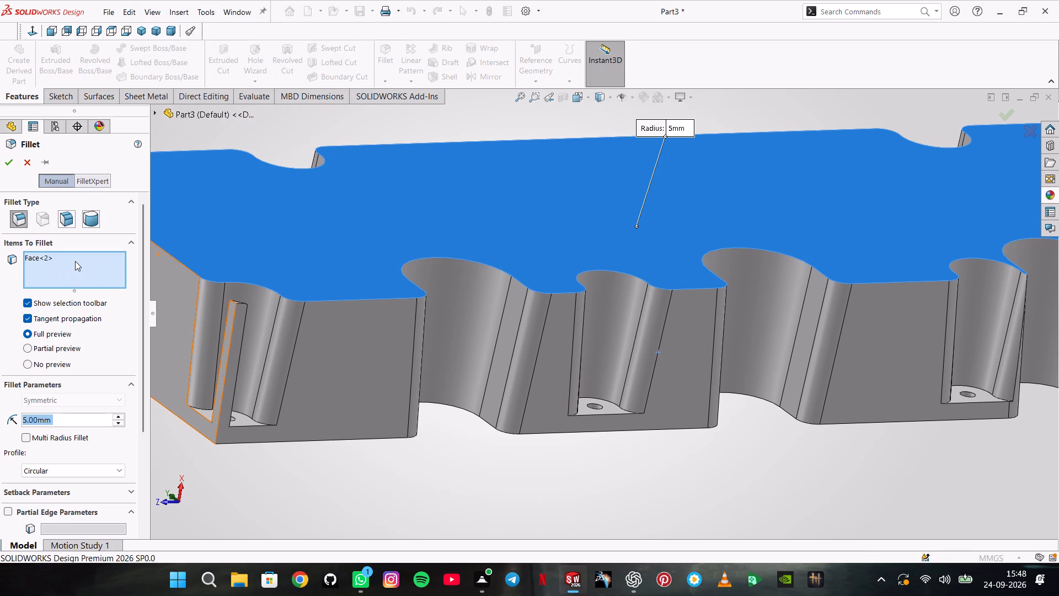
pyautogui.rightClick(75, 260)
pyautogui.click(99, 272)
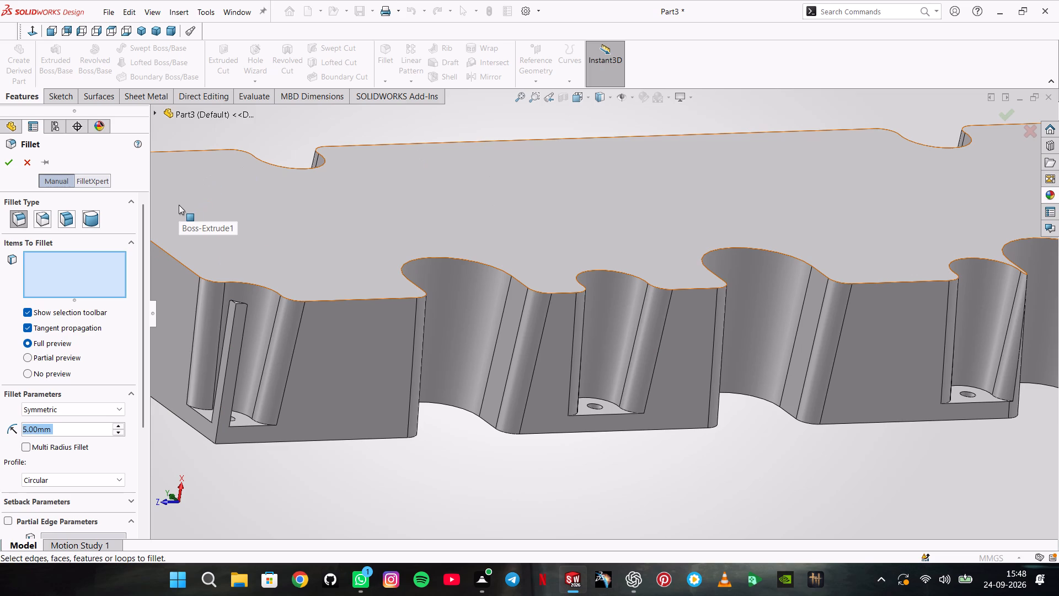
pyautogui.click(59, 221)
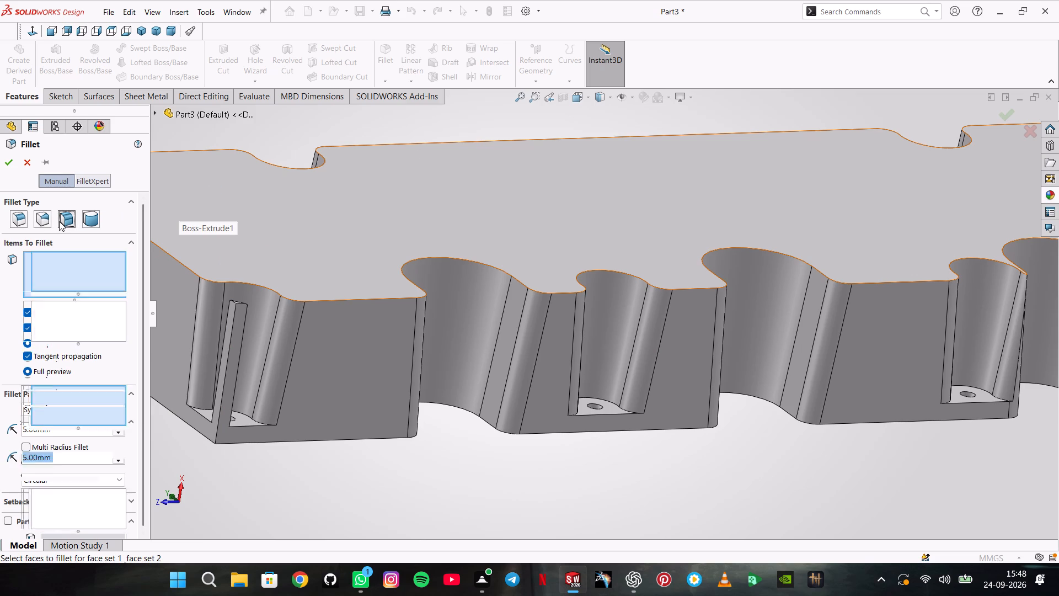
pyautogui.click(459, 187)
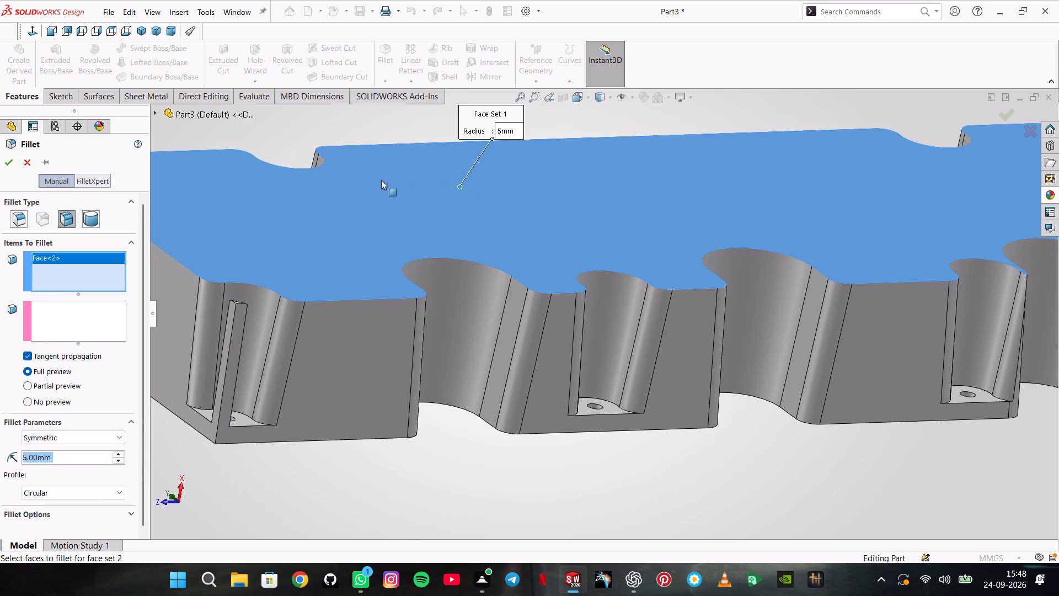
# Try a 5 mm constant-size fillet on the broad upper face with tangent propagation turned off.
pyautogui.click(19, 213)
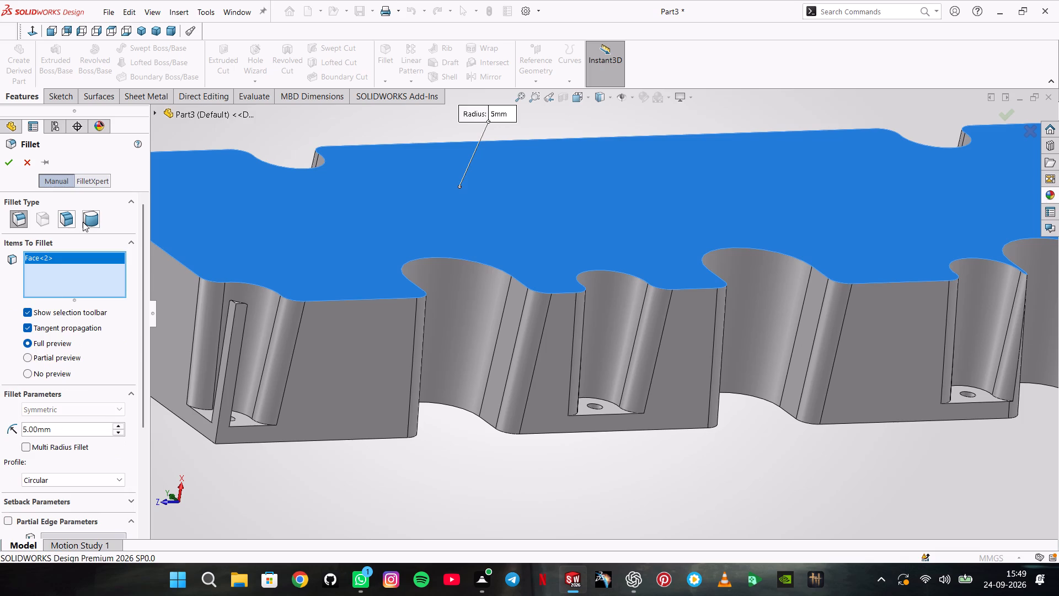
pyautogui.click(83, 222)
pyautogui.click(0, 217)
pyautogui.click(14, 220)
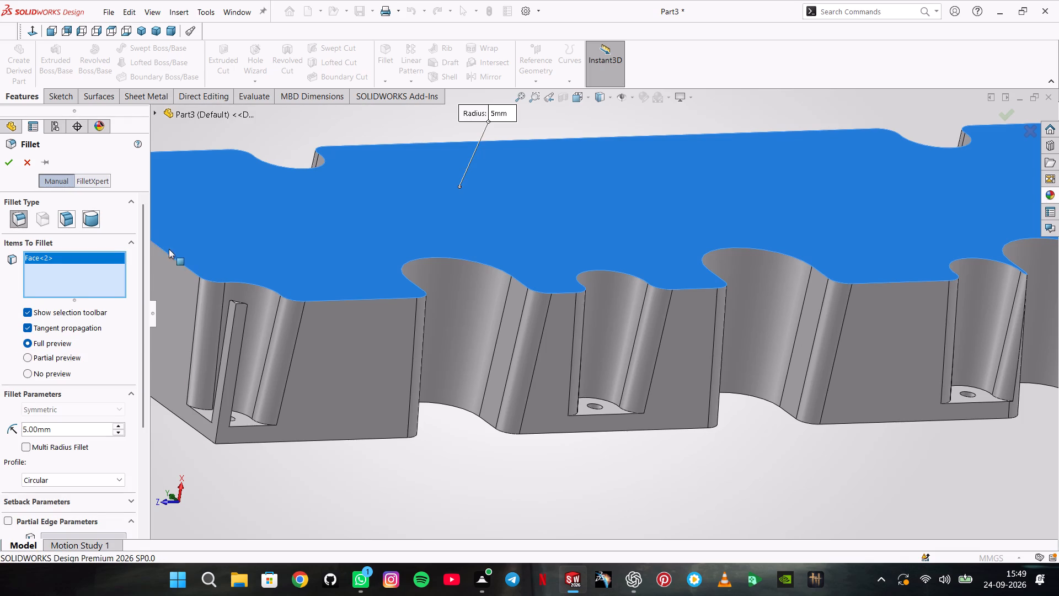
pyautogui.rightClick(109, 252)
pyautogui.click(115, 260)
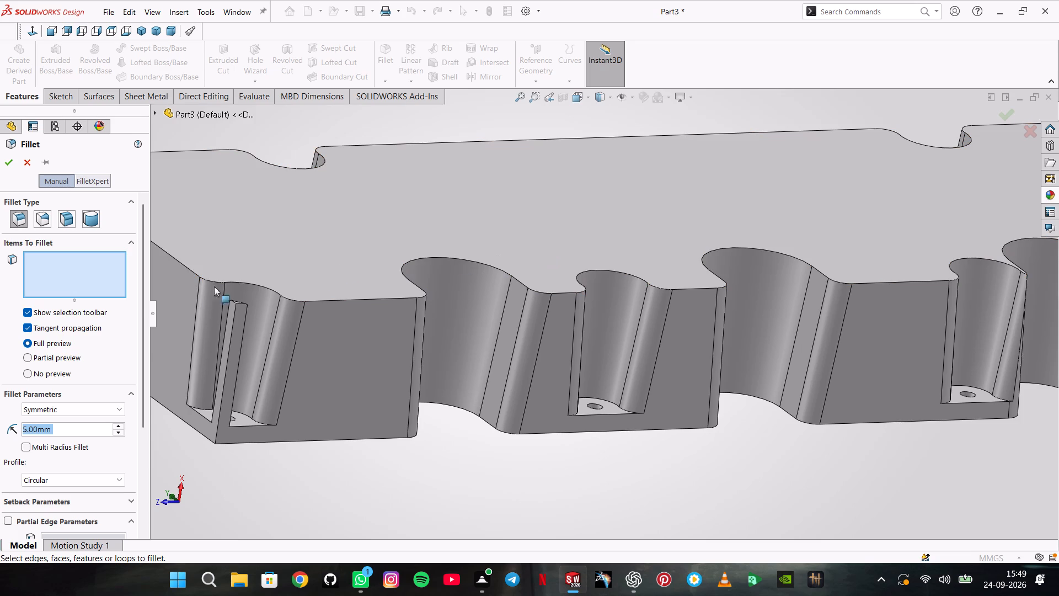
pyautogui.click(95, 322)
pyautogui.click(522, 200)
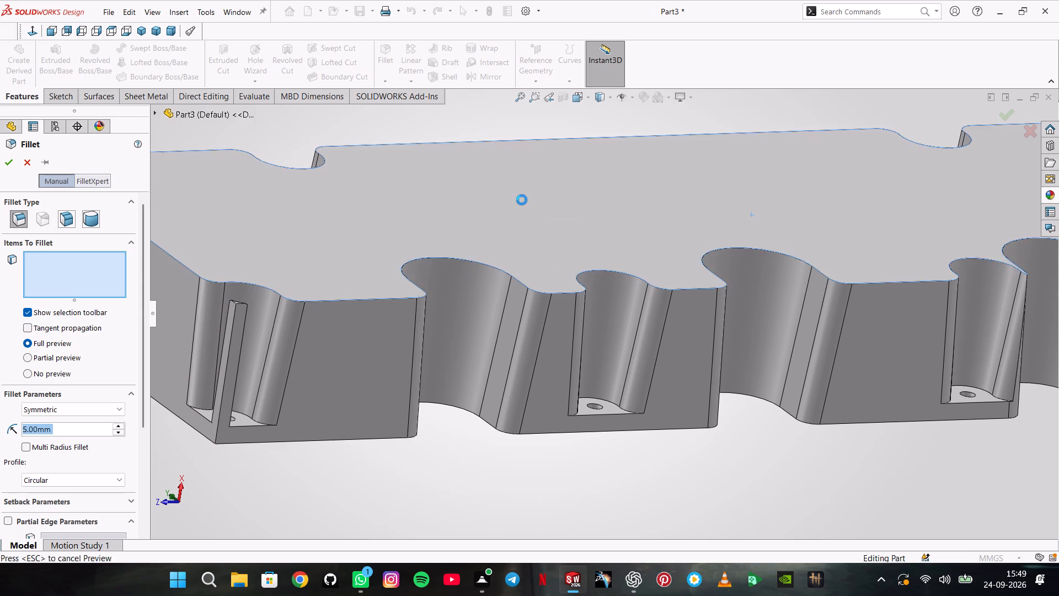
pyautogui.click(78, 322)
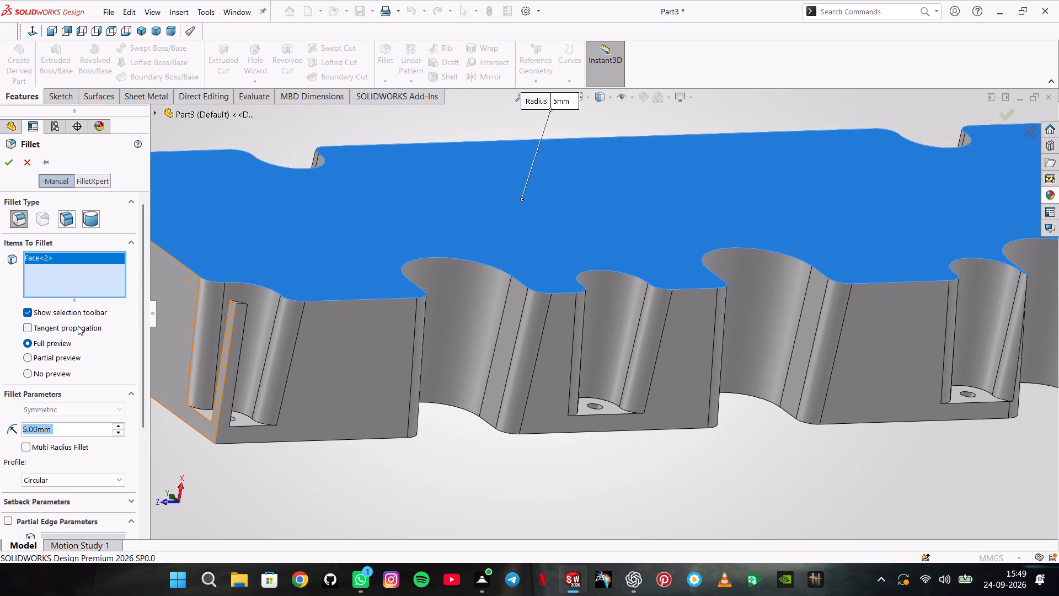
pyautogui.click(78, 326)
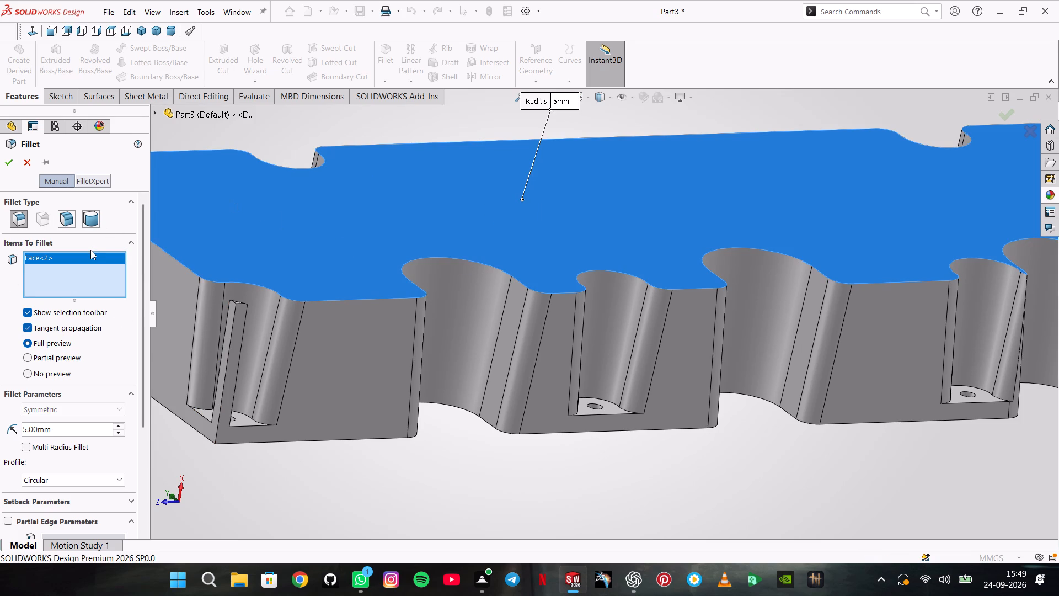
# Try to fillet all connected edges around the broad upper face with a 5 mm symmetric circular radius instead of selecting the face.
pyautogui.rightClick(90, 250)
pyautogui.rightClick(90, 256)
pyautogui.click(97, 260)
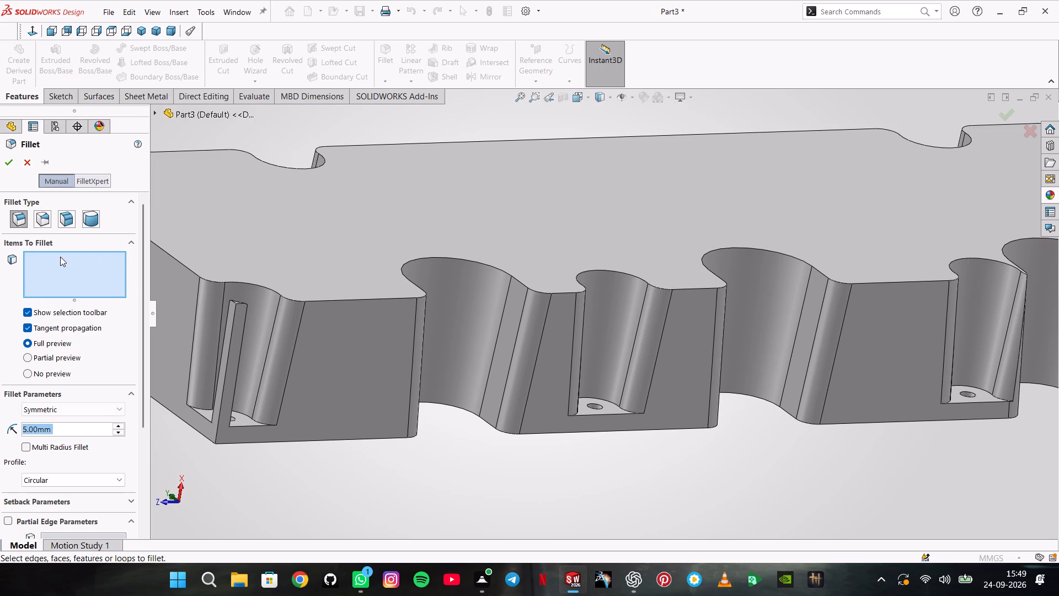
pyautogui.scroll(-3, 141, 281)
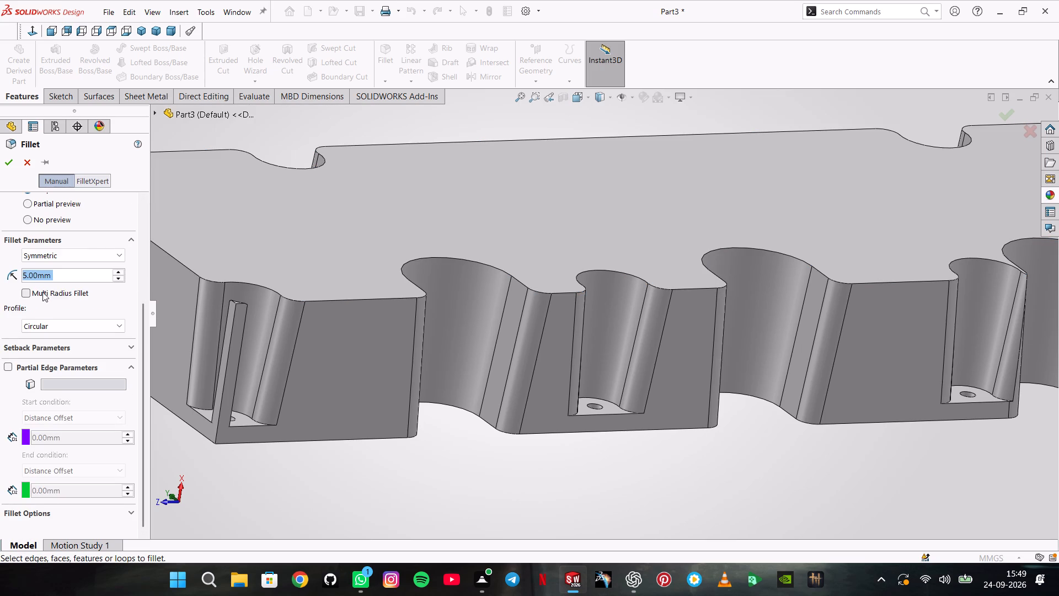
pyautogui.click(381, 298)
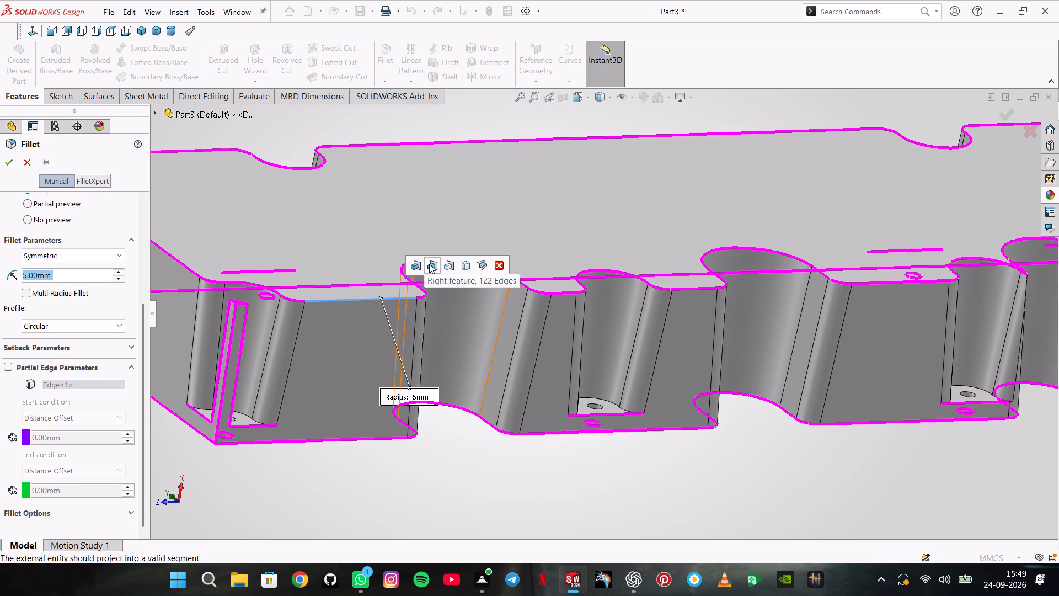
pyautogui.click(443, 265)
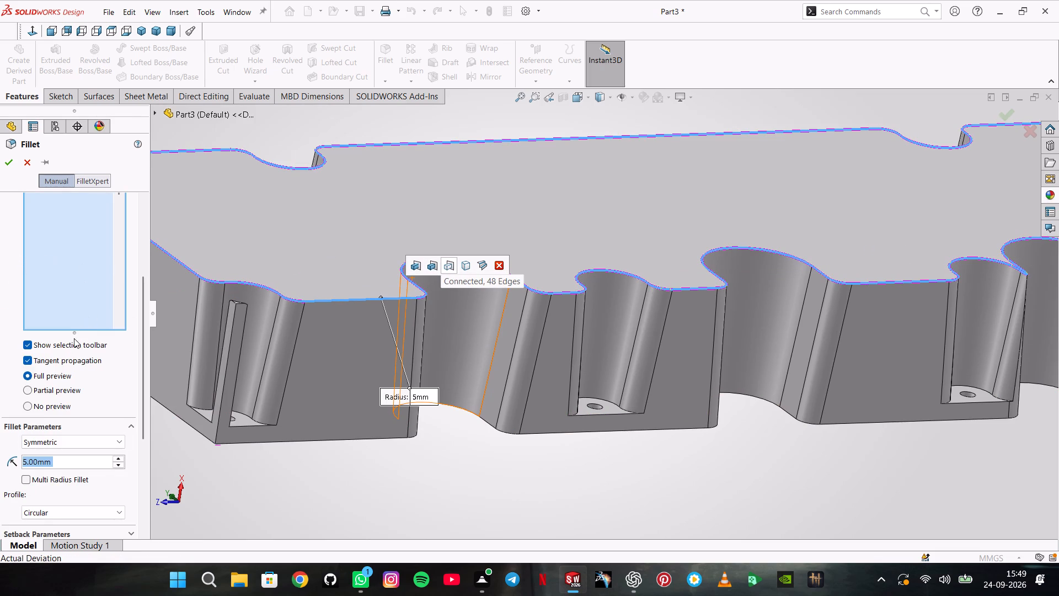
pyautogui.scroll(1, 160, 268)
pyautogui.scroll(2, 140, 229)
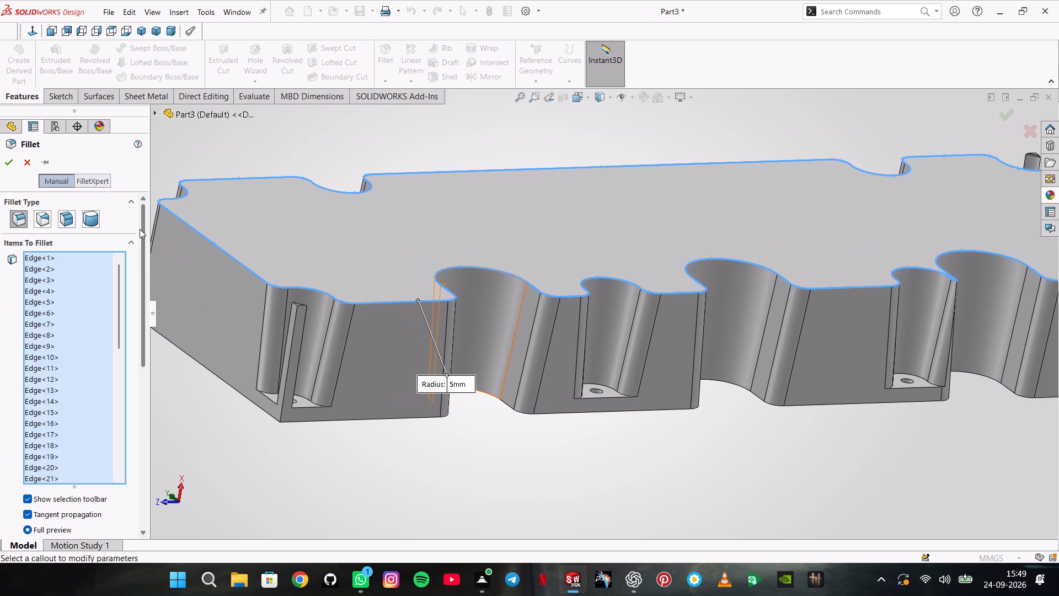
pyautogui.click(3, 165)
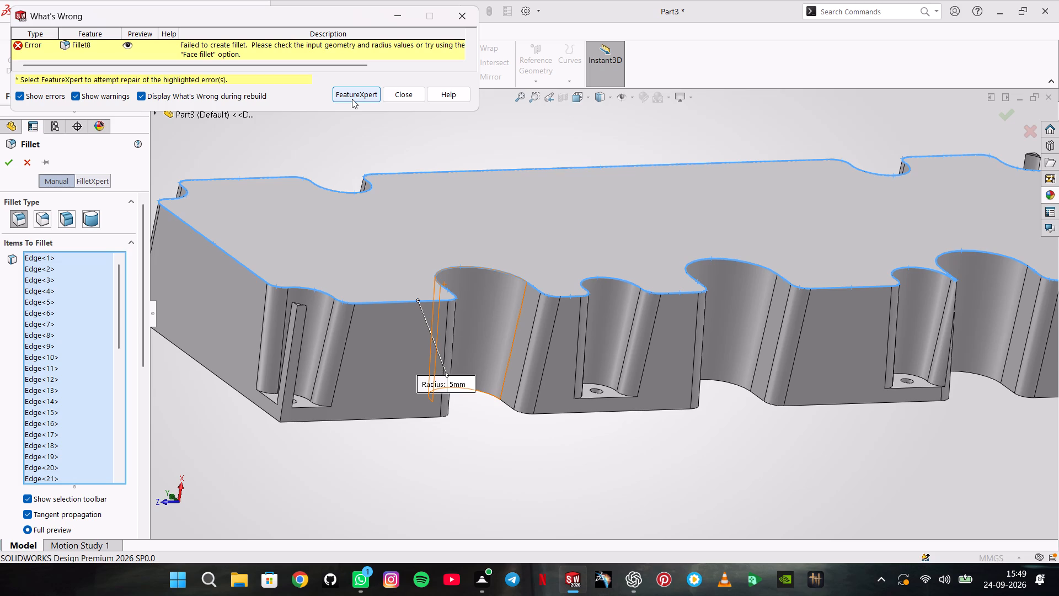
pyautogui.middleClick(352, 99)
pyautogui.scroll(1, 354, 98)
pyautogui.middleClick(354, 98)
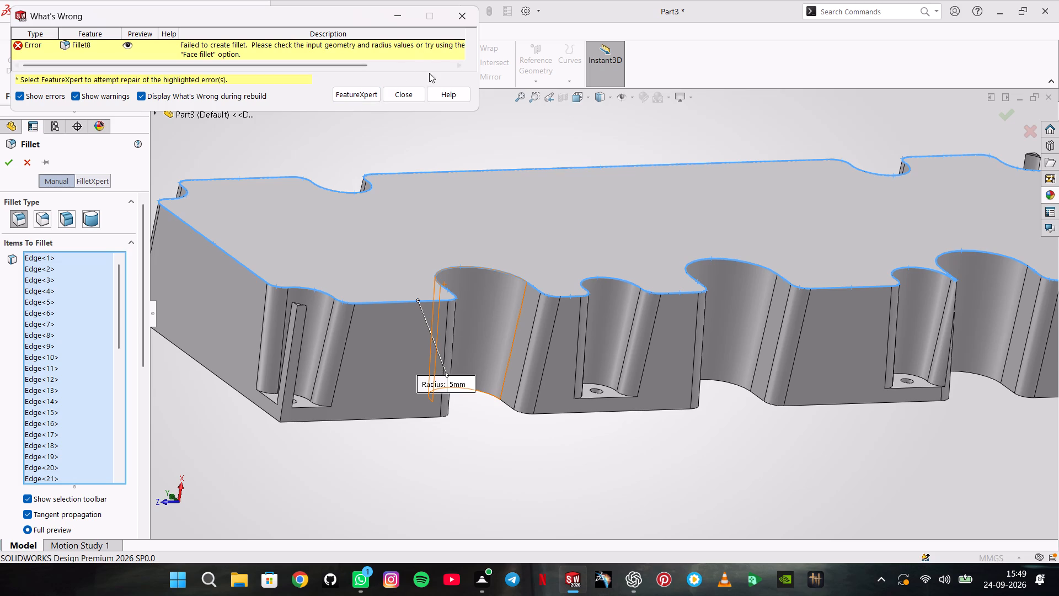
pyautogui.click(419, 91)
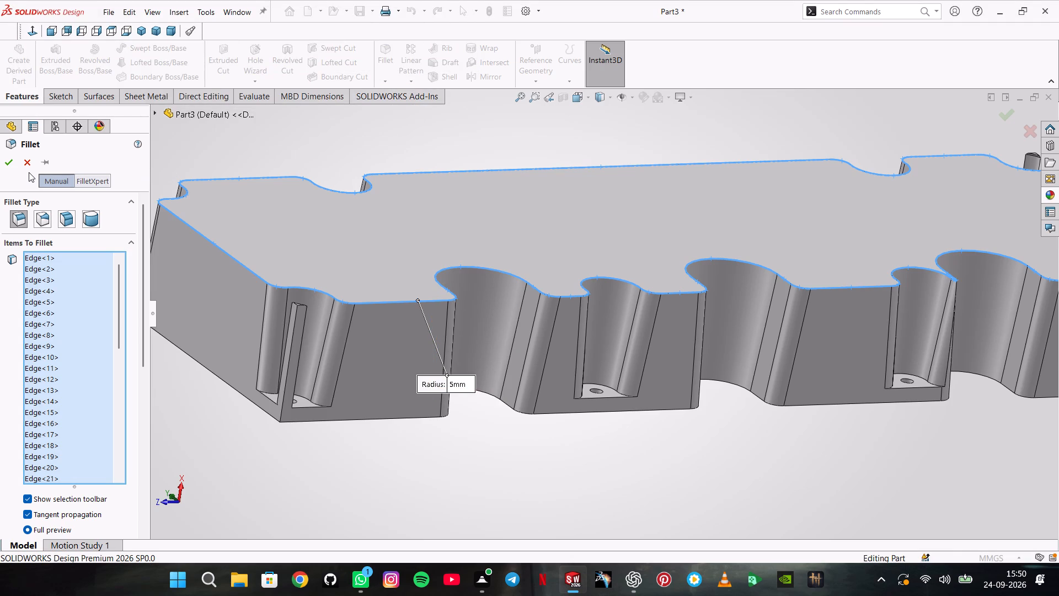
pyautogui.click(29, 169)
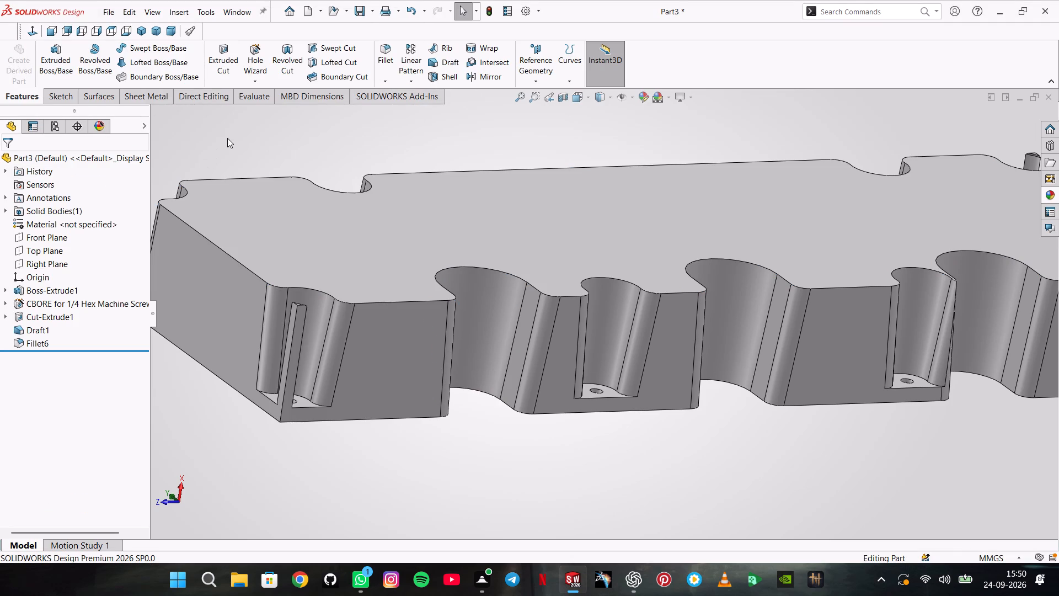
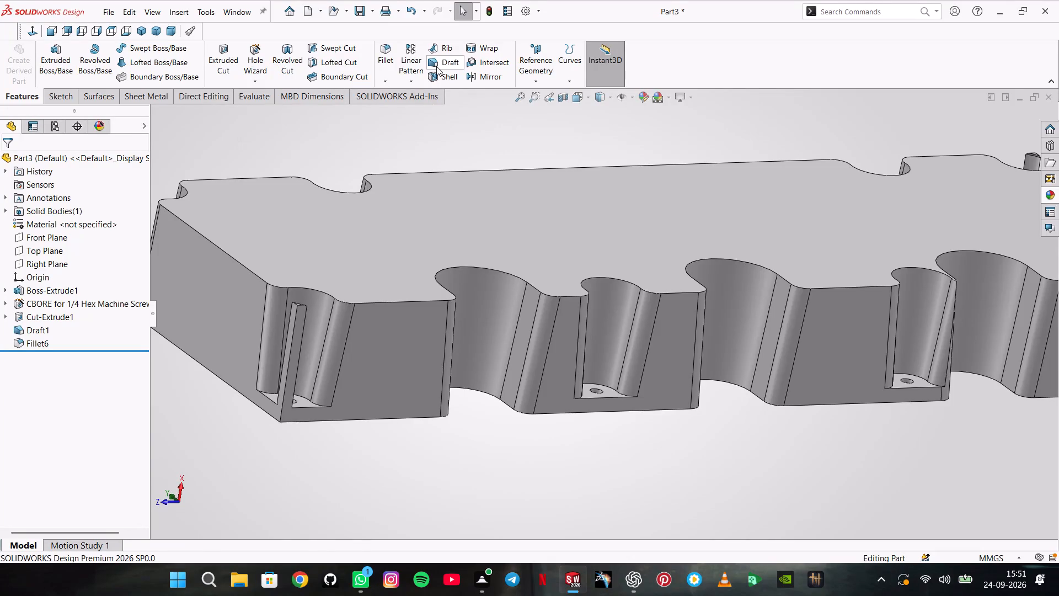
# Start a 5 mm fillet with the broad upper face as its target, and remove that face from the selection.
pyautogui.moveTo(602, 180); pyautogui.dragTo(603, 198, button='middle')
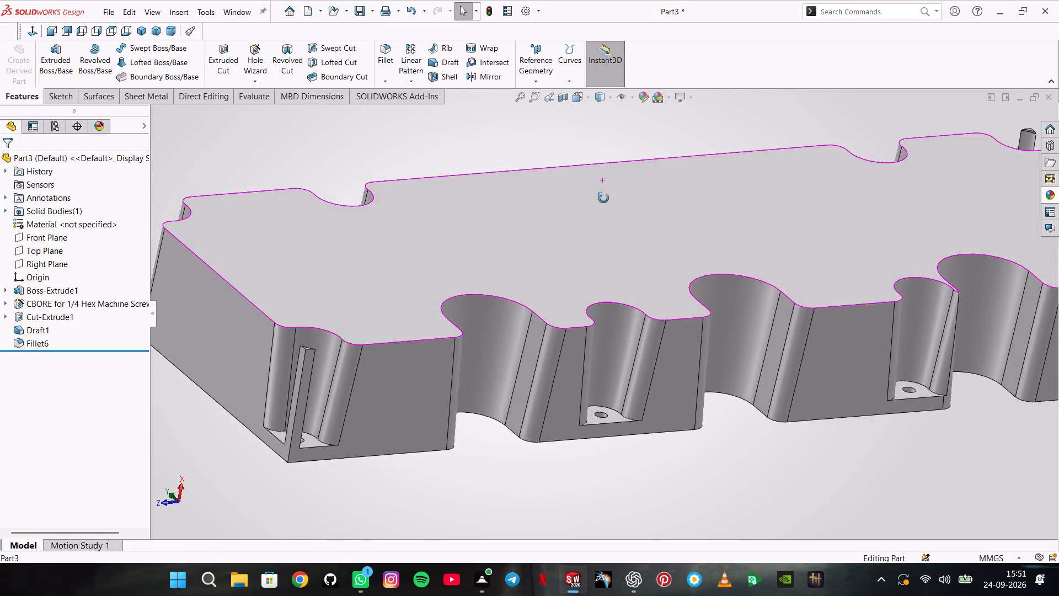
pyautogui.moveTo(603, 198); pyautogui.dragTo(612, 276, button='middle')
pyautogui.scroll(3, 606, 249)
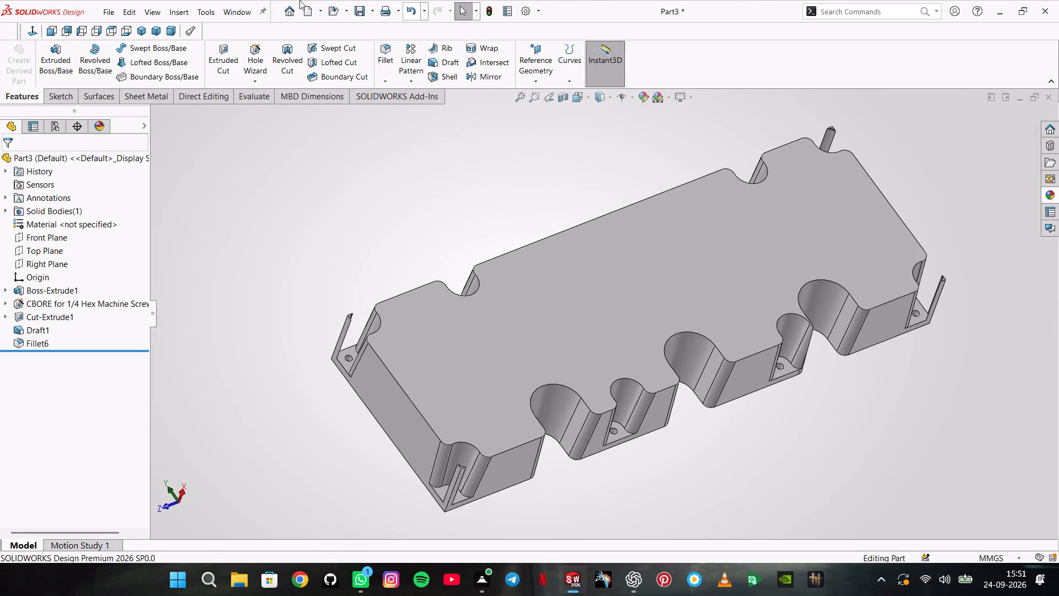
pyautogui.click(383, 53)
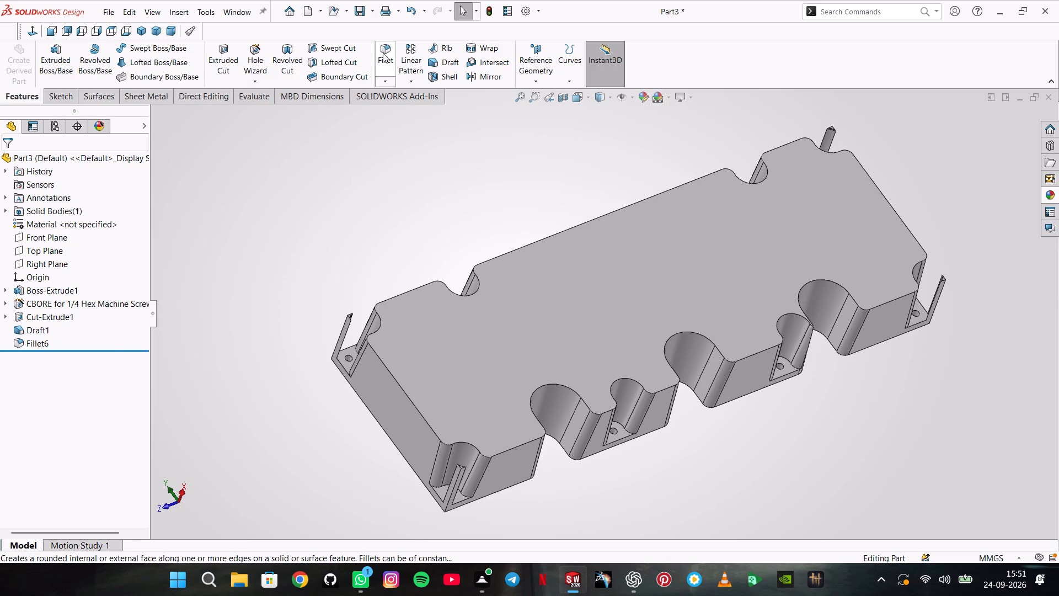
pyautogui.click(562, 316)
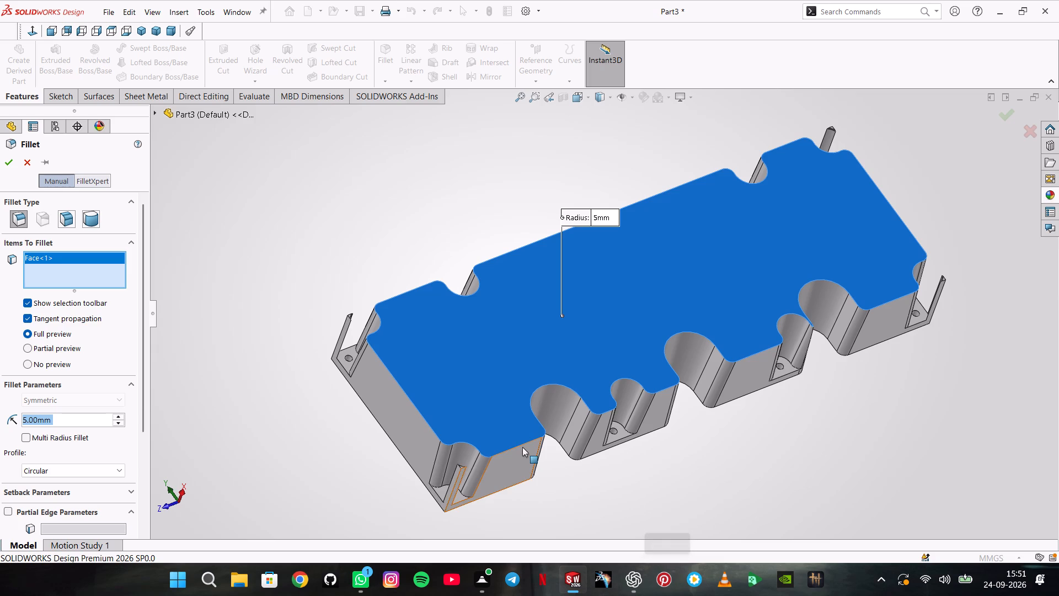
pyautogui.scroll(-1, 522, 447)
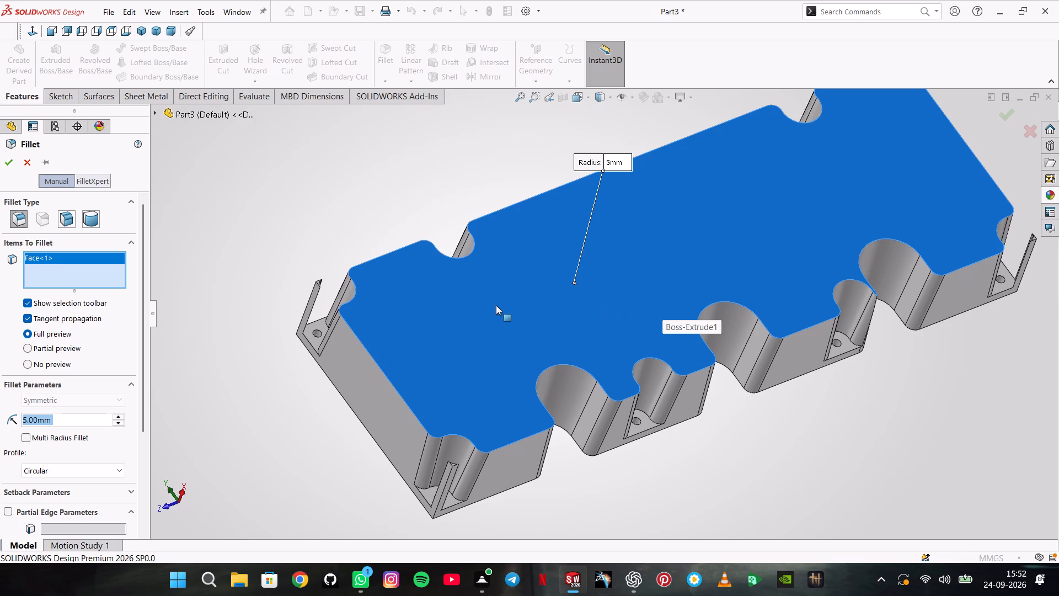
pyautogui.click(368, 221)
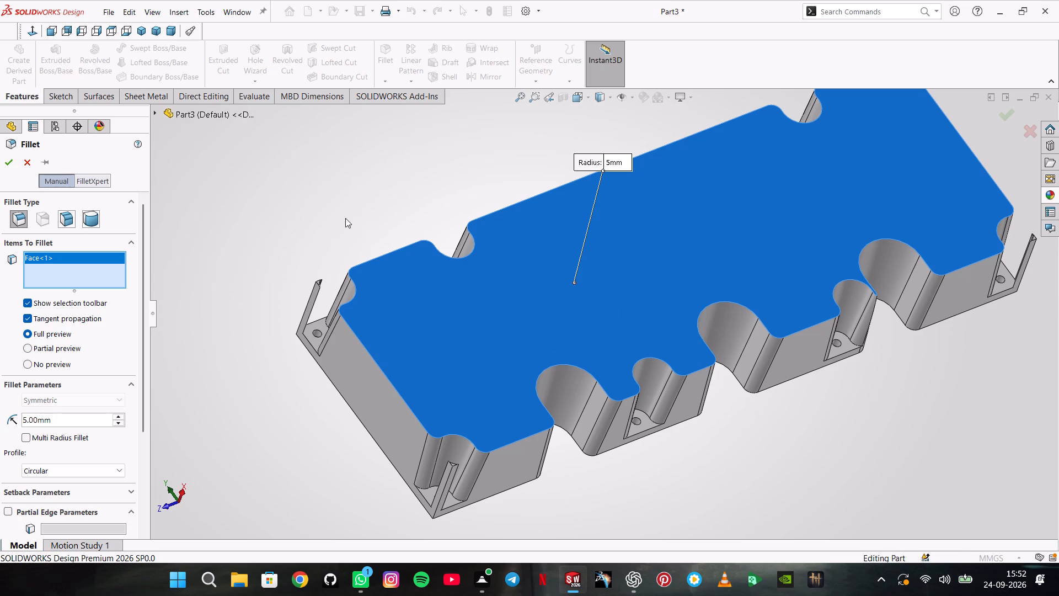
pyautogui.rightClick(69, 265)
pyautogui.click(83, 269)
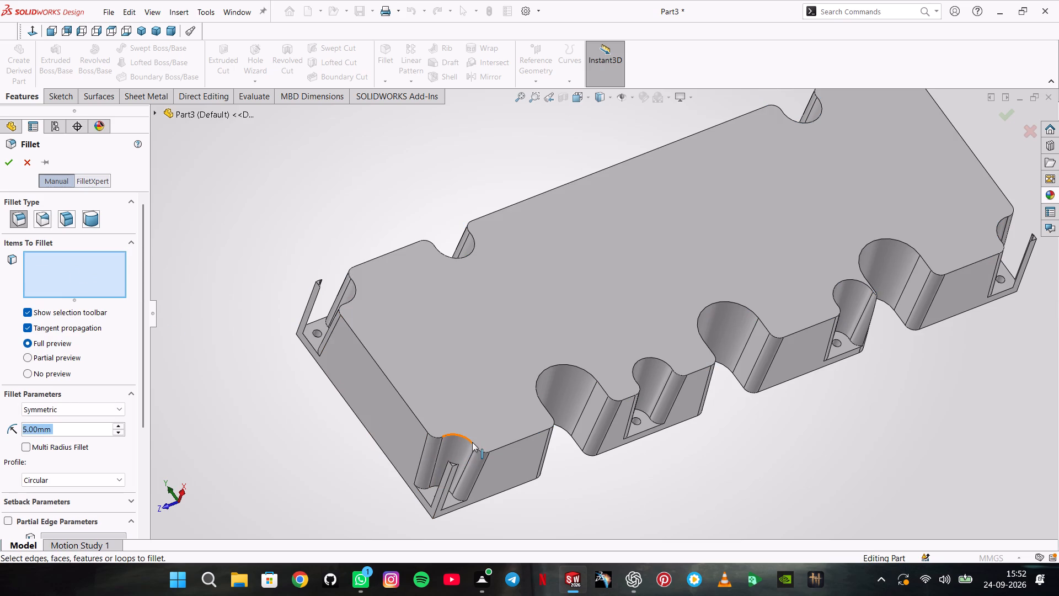
# Fillet all connected edges around the broad upper face with a symmetric circular radius, trying 4 mm and settling on 3 mm.
pyautogui.click(469, 441)
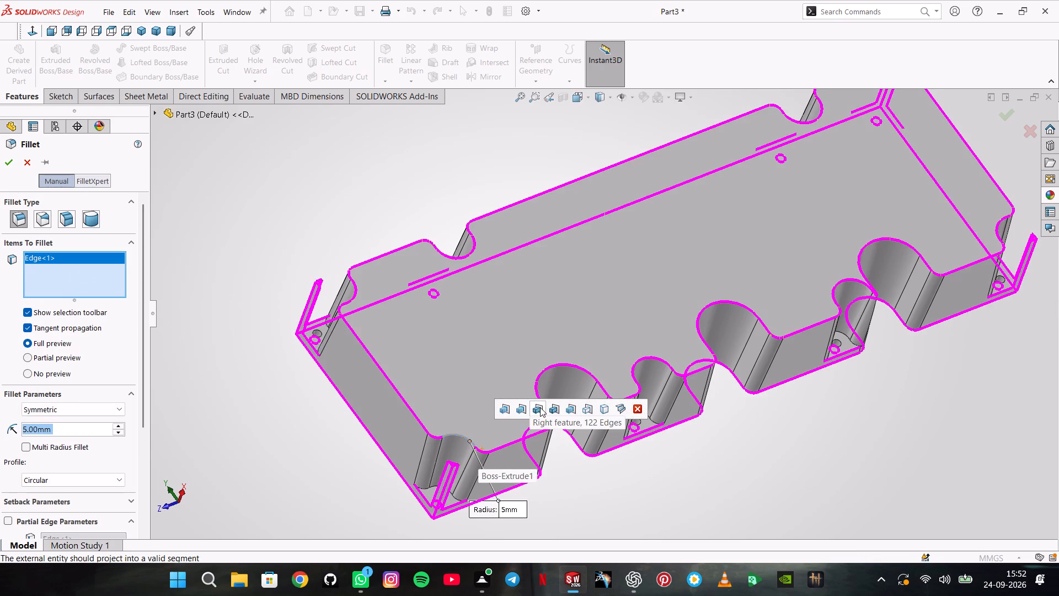
pyautogui.click(581, 409)
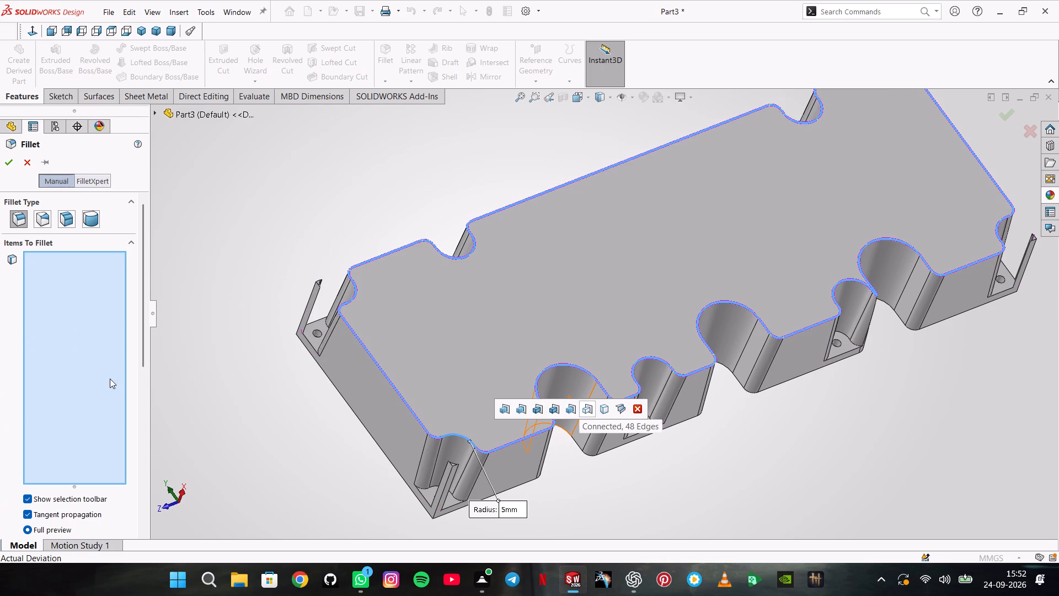
pyautogui.click(145, 354)
pyautogui.scroll(-1, 142, 354)
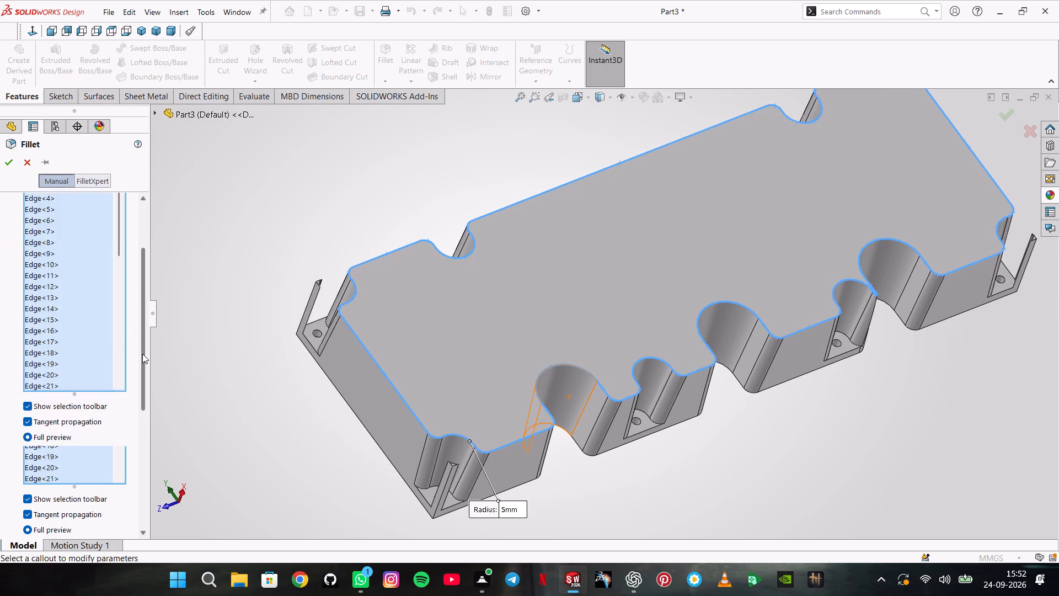
pyautogui.scroll(-3, 142, 354)
pyautogui.click(68, 277)
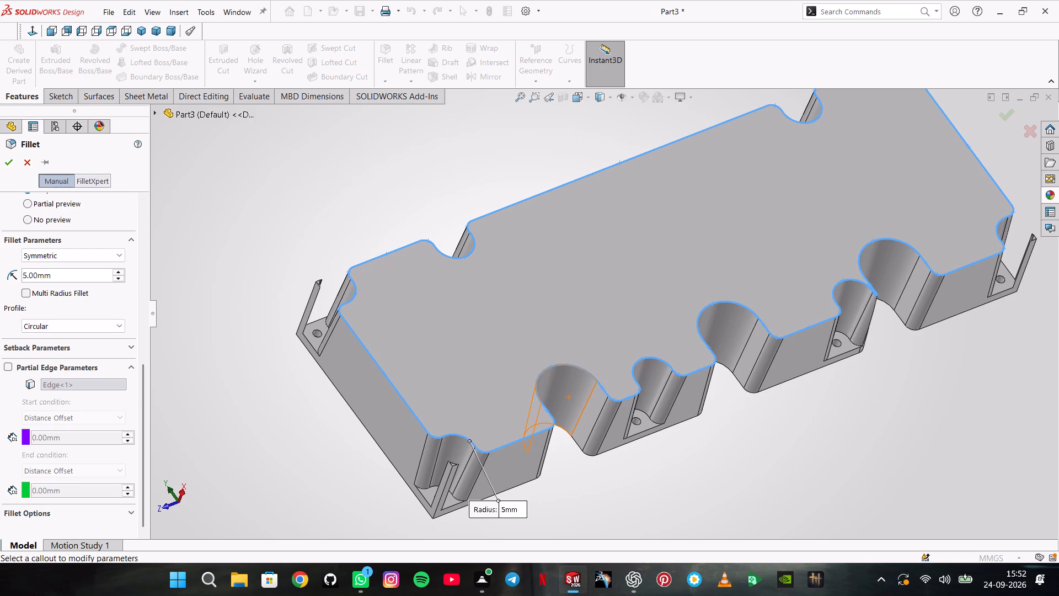
pyautogui.click(68, 276)
pyautogui.doubleClick(68, 276)
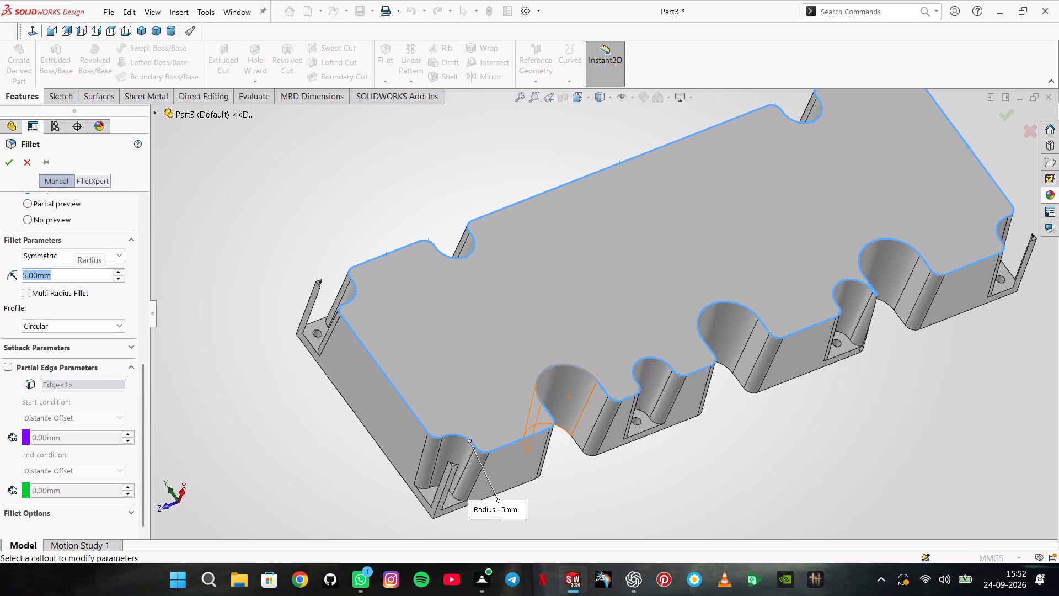
pyautogui.press('4')
pyautogui.press('Return')
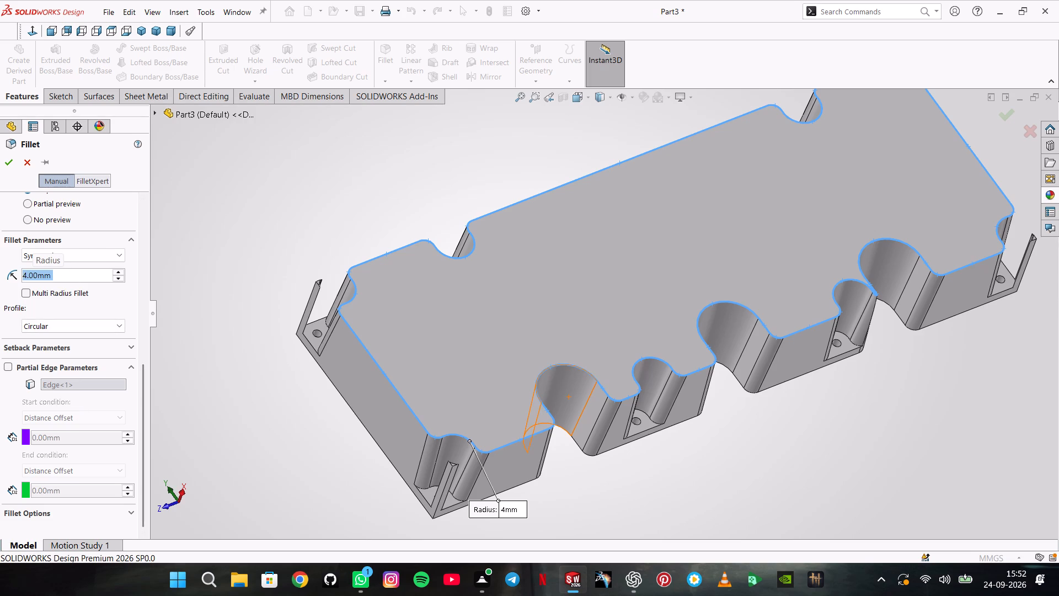
pyautogui.press('3')
pyautogui.press('Return')
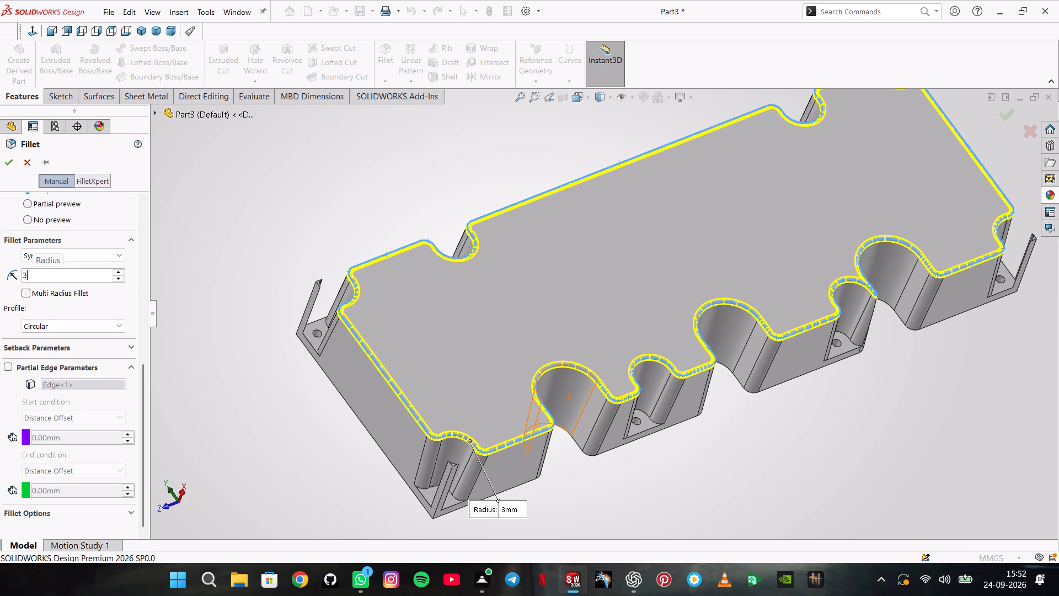
pyautogui.scroll(1, 68, 276)
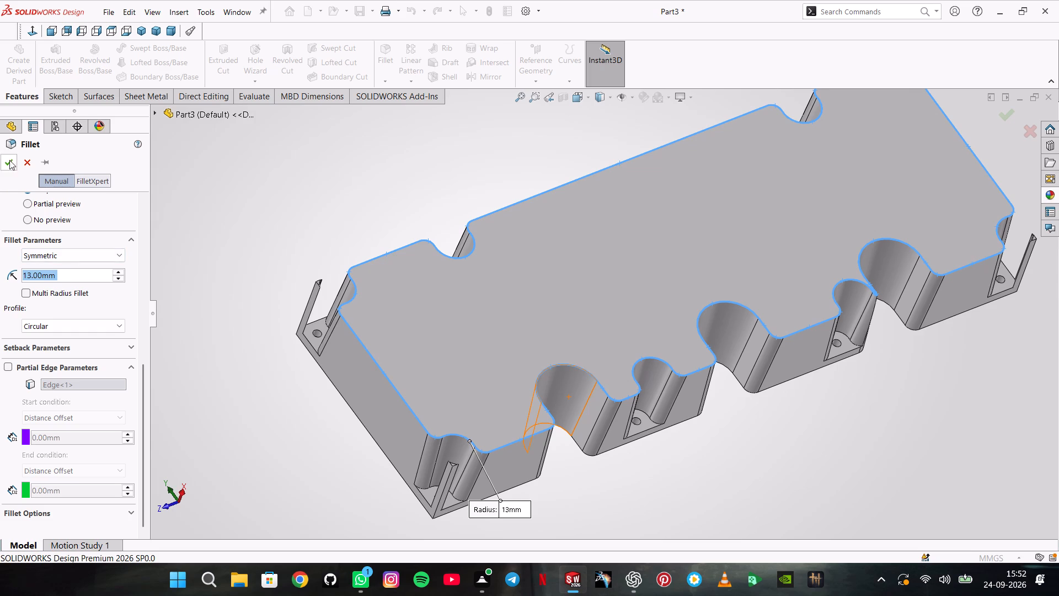
pyautogui.press('3')
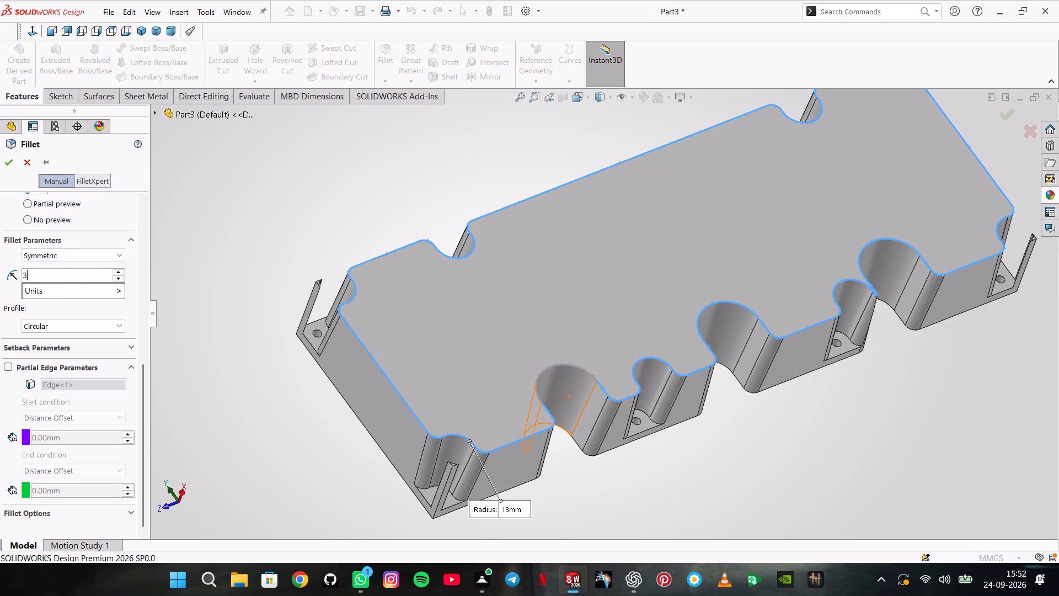
pyautogui.press('Return')
pyautogui.press('Return')
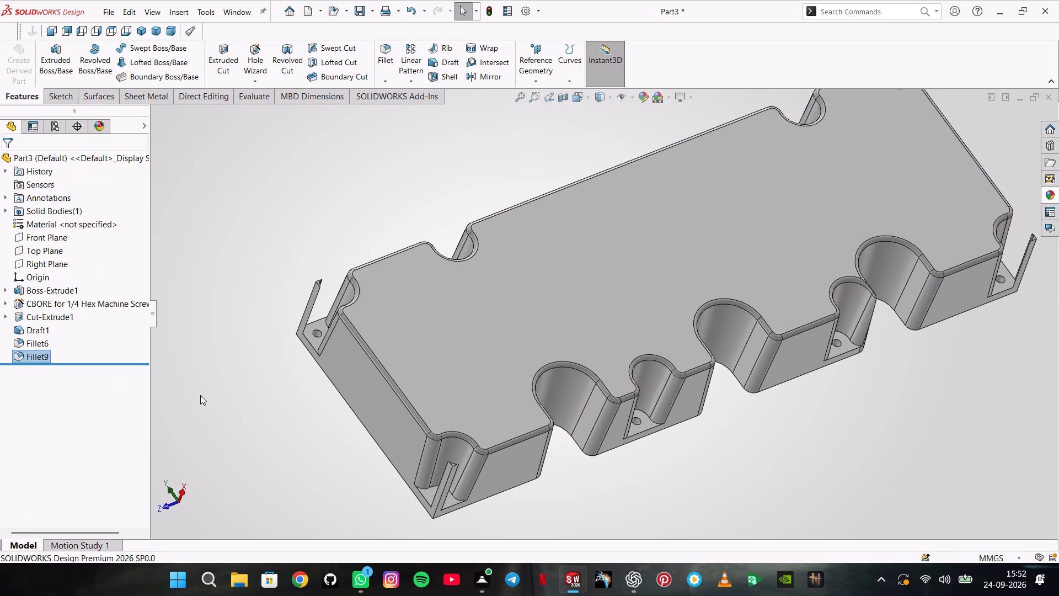
# Start a new sketch on the broad upper face.
pyautogui.scroll(2, 640, 389)
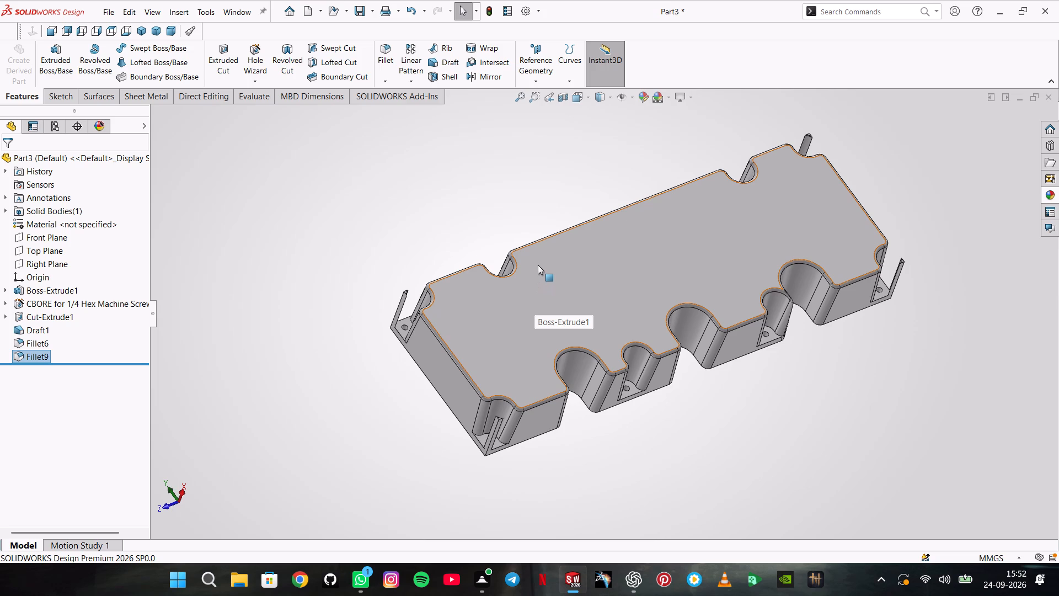
pyautogui.click(550, 274)
pyautogui.click(607, 237)
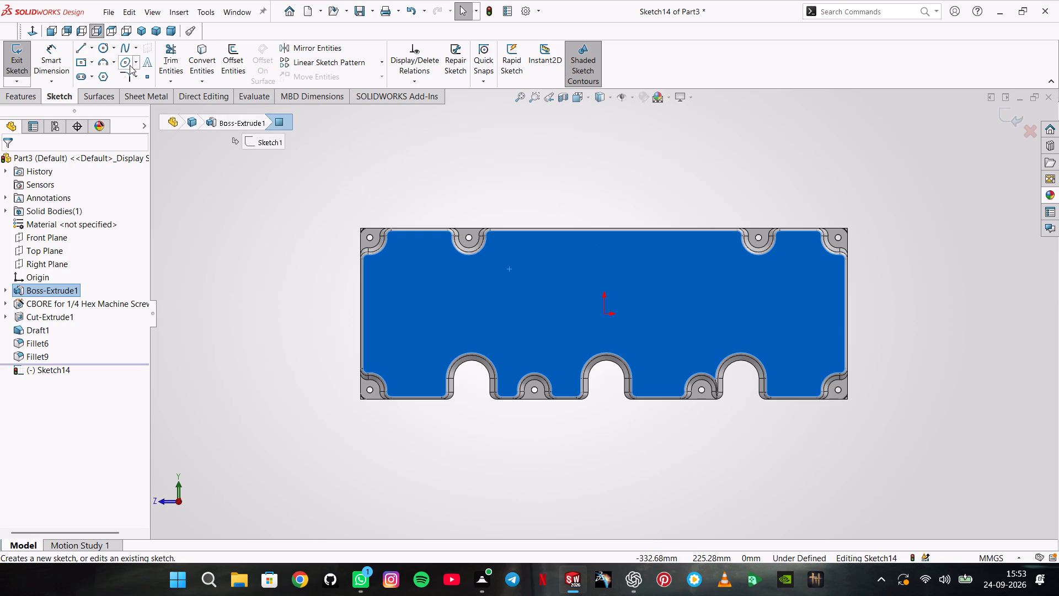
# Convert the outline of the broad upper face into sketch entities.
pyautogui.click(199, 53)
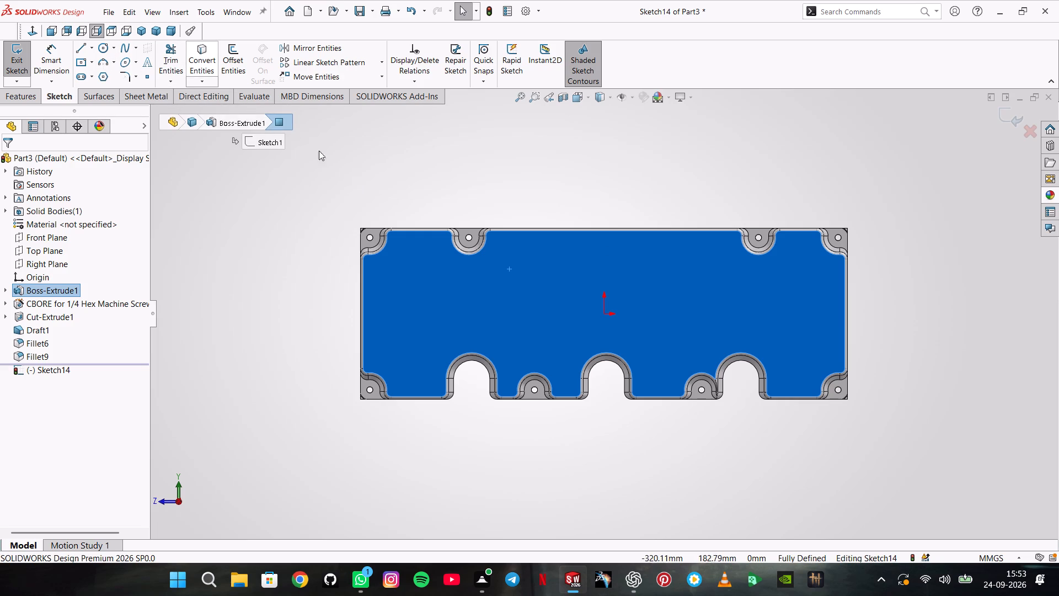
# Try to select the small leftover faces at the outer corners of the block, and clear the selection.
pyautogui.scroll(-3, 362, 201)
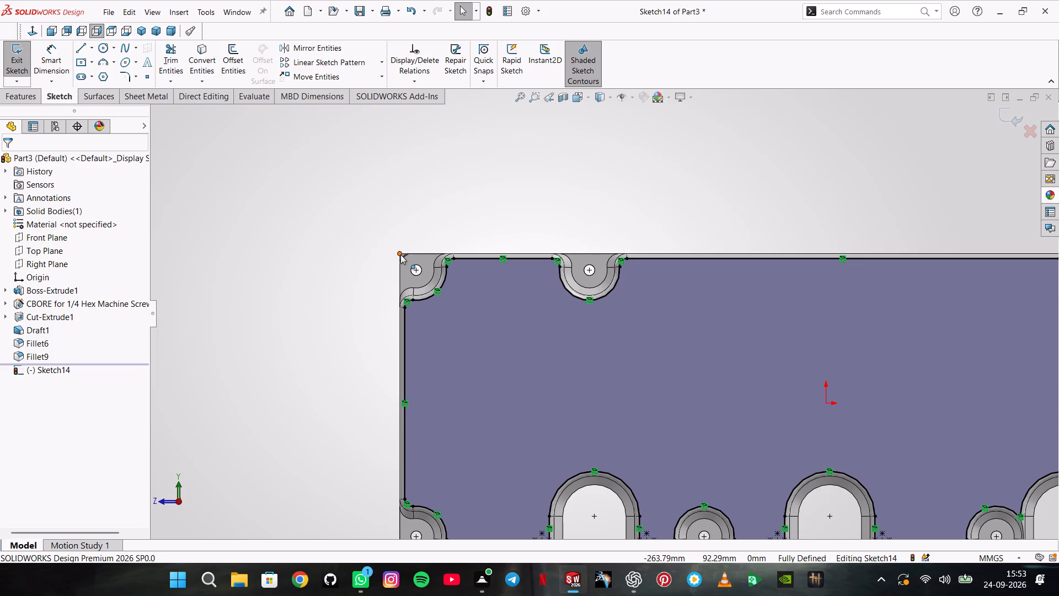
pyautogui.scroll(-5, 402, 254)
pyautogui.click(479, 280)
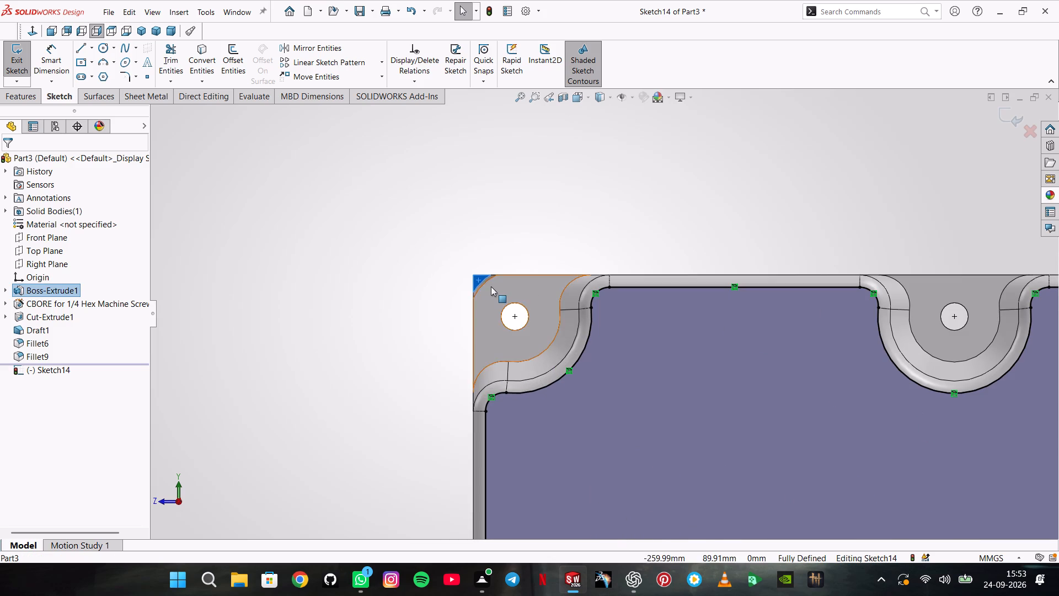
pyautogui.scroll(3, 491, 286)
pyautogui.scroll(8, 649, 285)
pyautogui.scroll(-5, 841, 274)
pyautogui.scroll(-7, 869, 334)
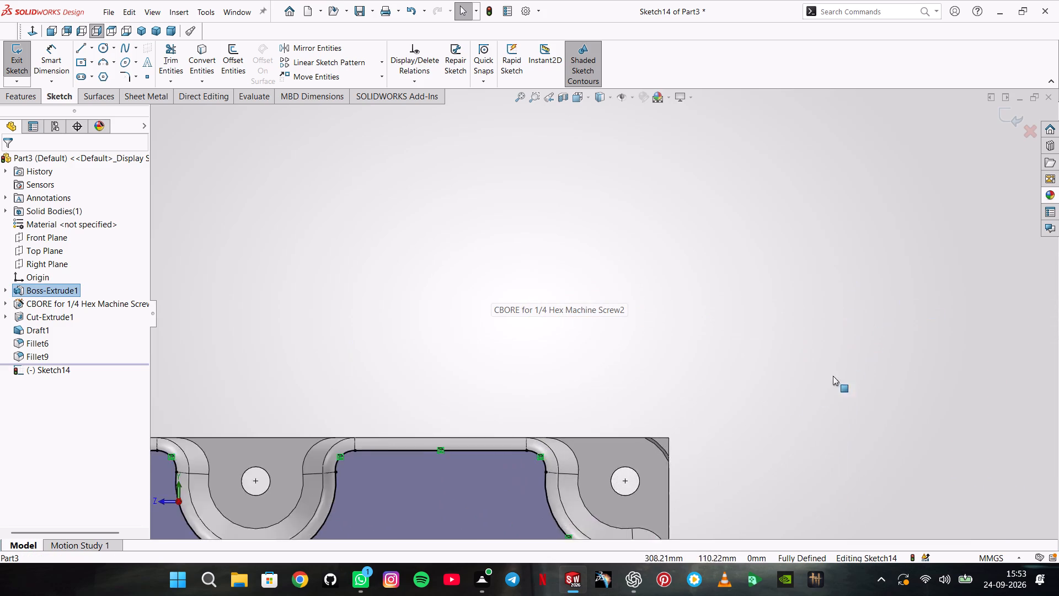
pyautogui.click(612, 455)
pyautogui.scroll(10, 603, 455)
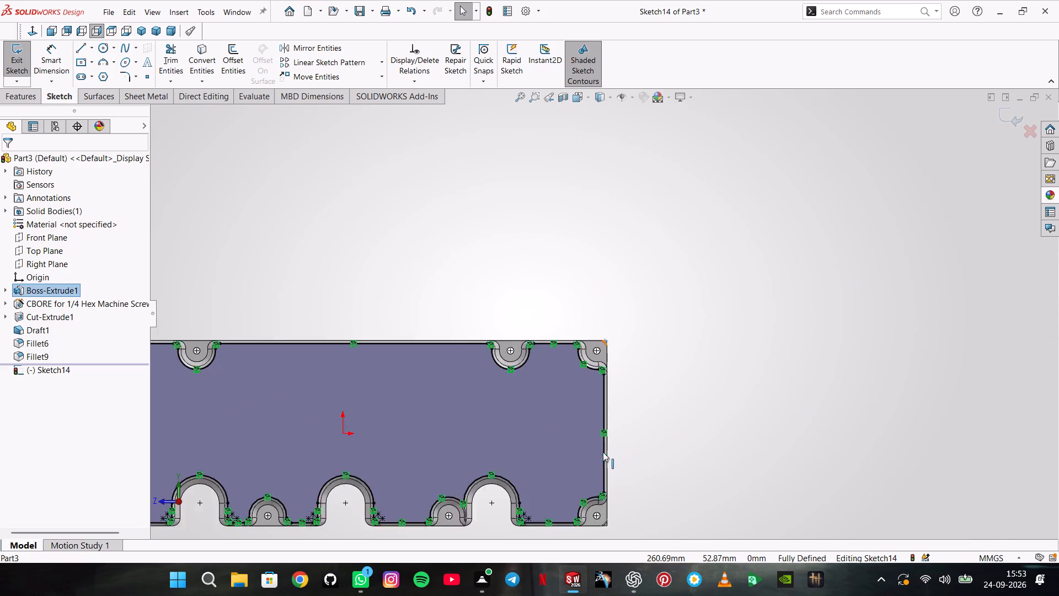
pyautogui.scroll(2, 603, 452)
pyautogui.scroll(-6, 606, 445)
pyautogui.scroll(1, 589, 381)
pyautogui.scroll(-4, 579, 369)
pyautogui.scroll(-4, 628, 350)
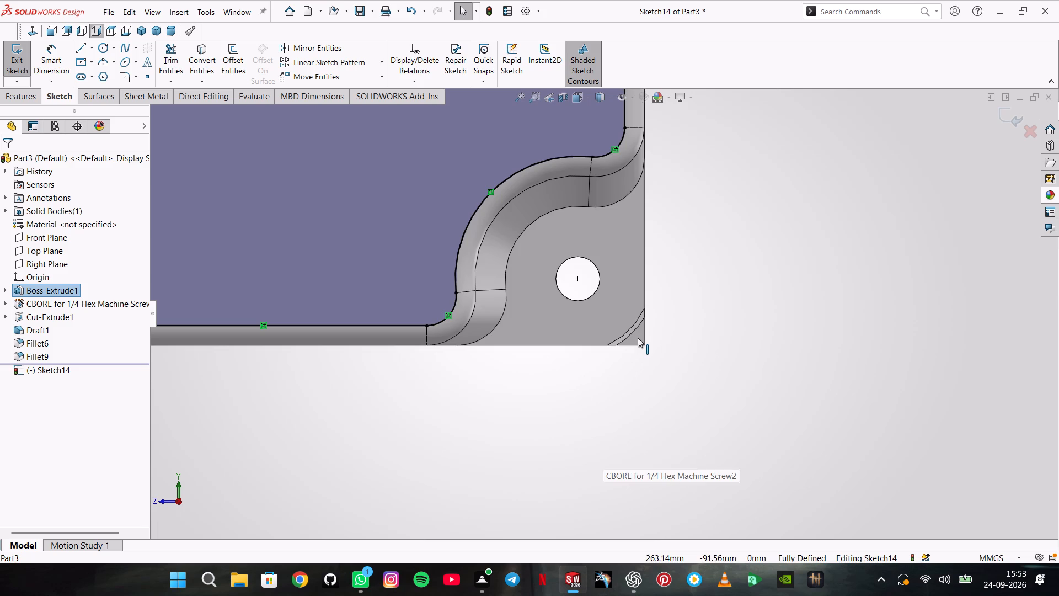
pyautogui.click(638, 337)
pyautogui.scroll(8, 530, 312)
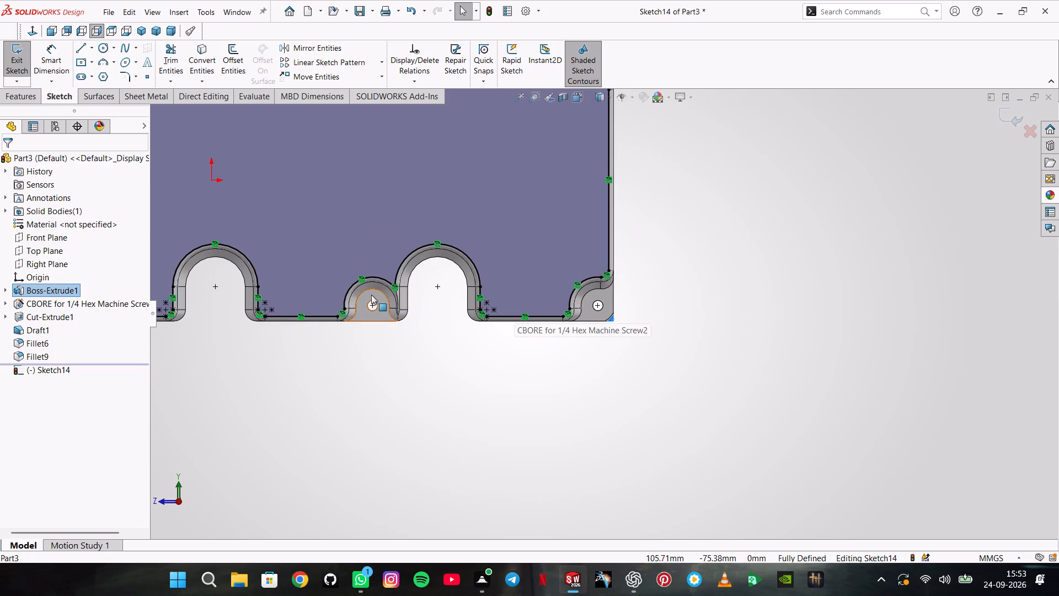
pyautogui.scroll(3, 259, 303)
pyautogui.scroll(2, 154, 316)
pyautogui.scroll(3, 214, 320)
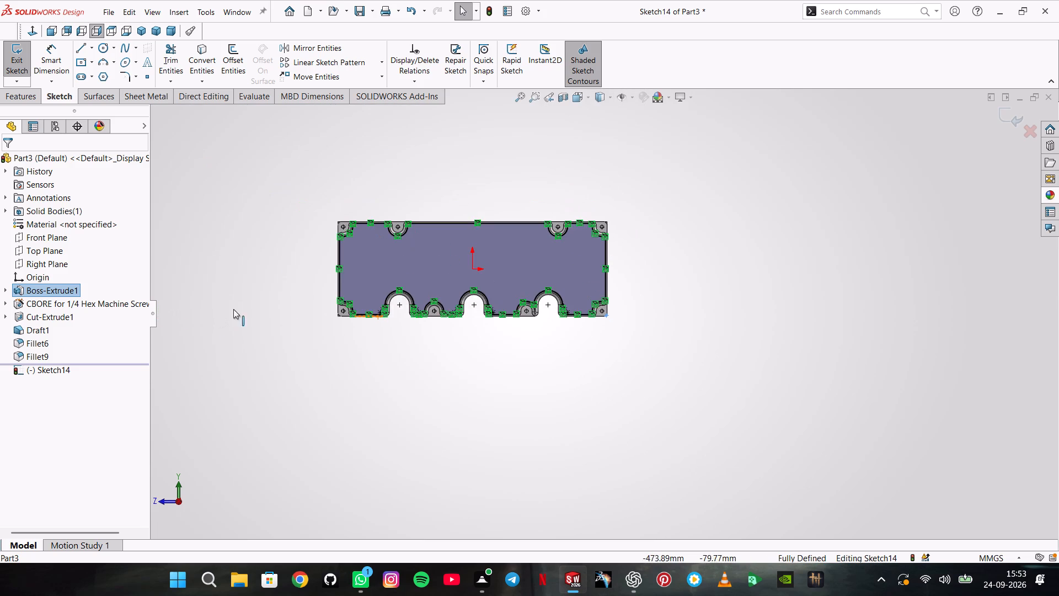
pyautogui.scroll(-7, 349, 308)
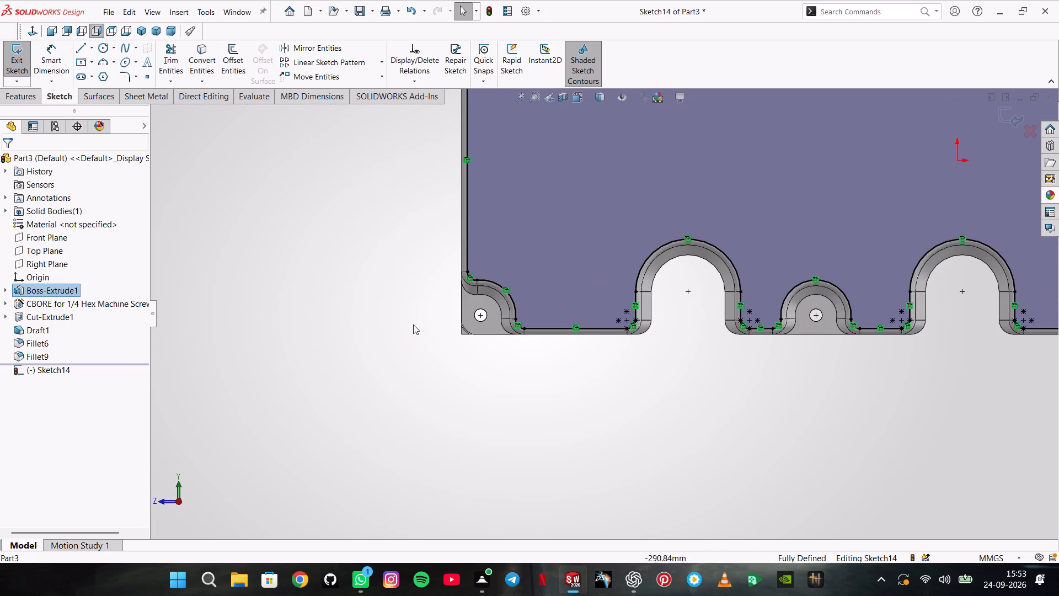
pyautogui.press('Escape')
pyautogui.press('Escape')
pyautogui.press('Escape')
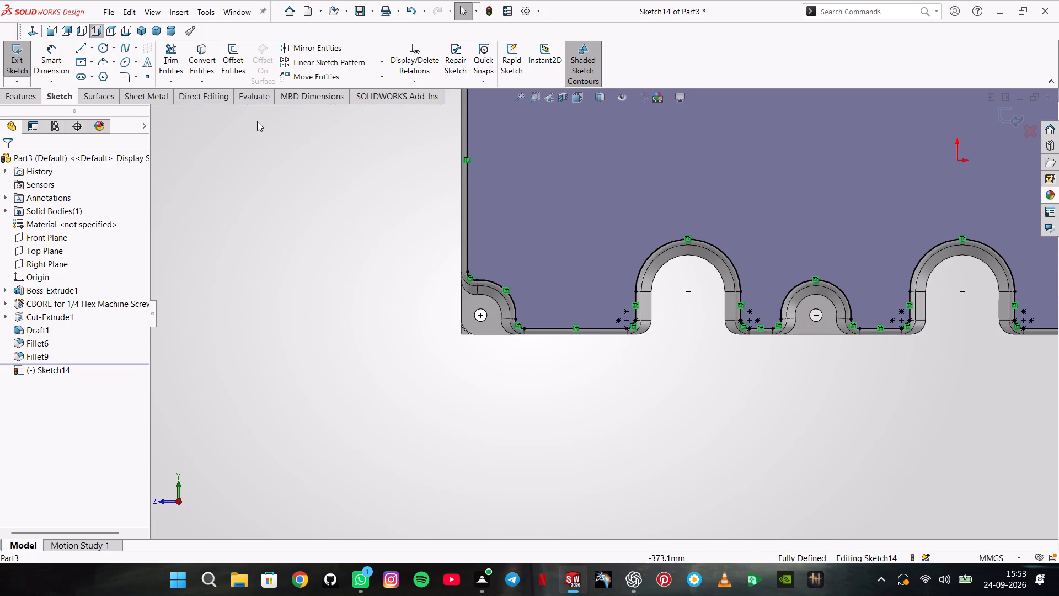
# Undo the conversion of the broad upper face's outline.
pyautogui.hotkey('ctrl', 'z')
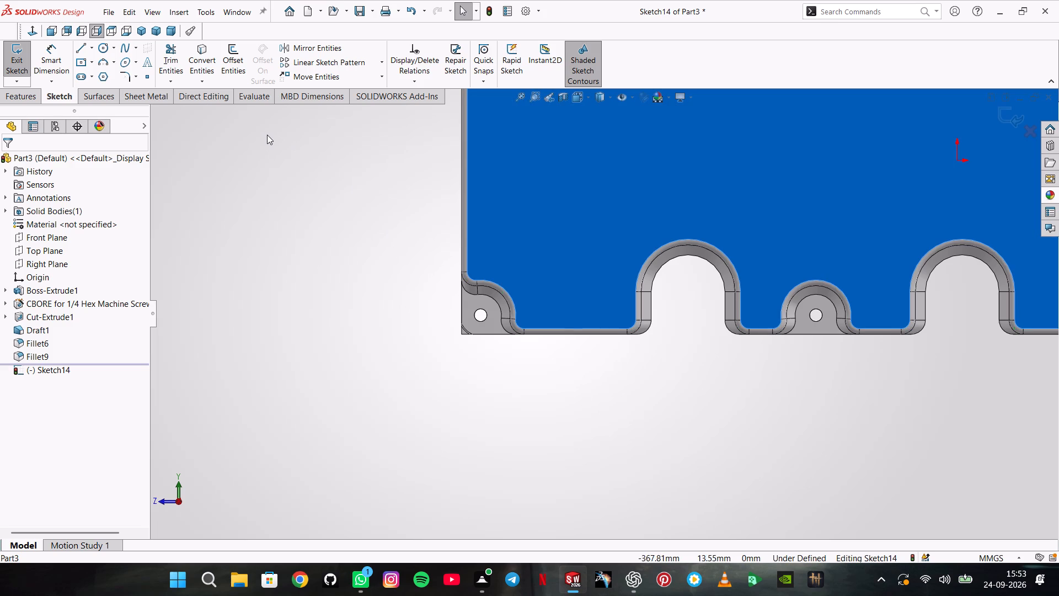
# Convert the outlines of the four small triangular leftover faces at the block's outer corners into sketch entities.
pyautogui.click(393, 140)
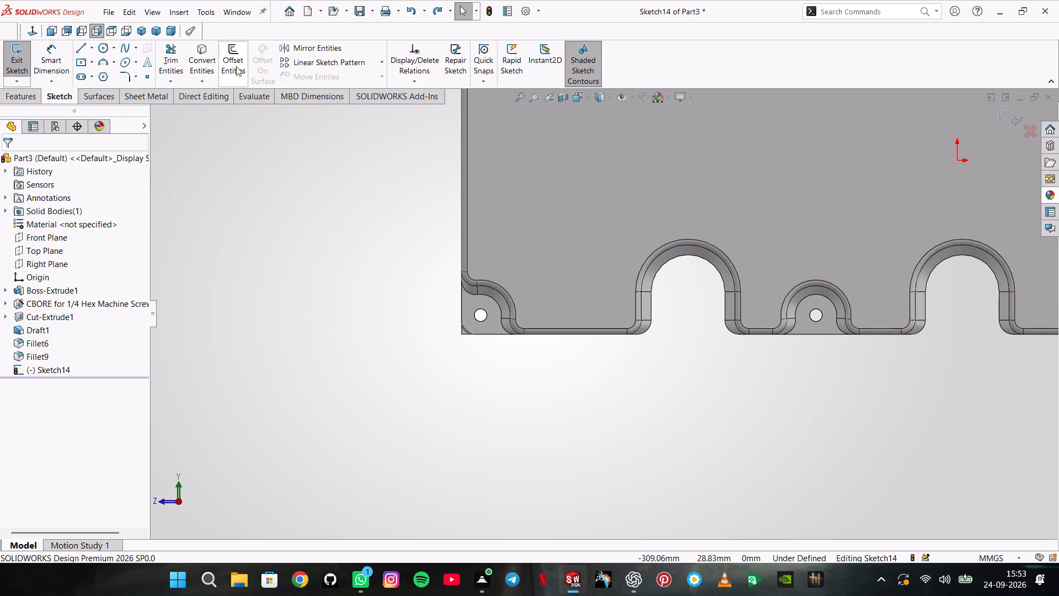
pyautogui.click(216, 61)
pyautogui.scroll(-5, 494, 312)
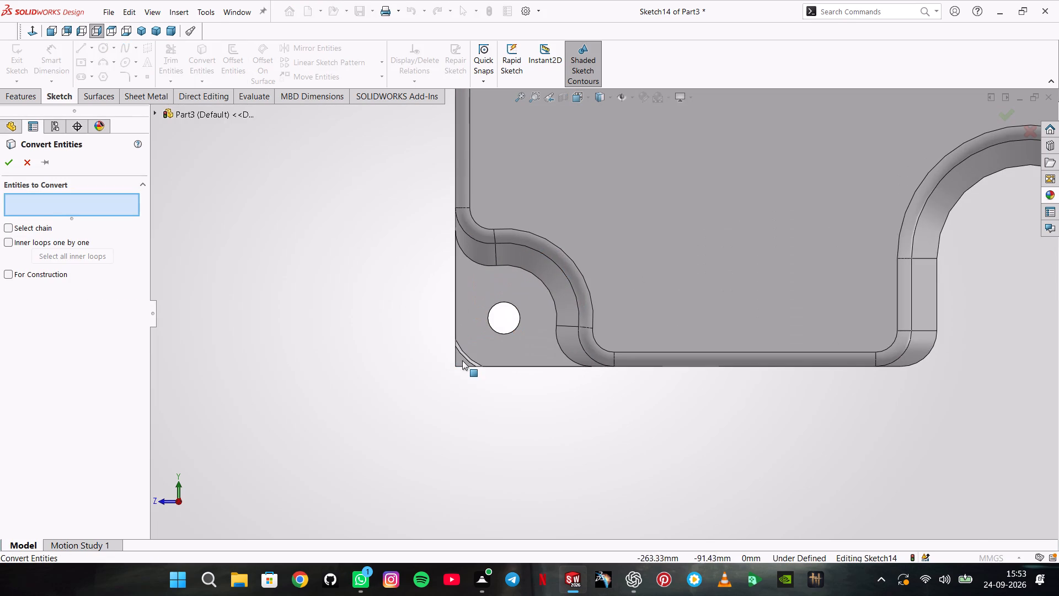
pyautogui.click(462, 360)
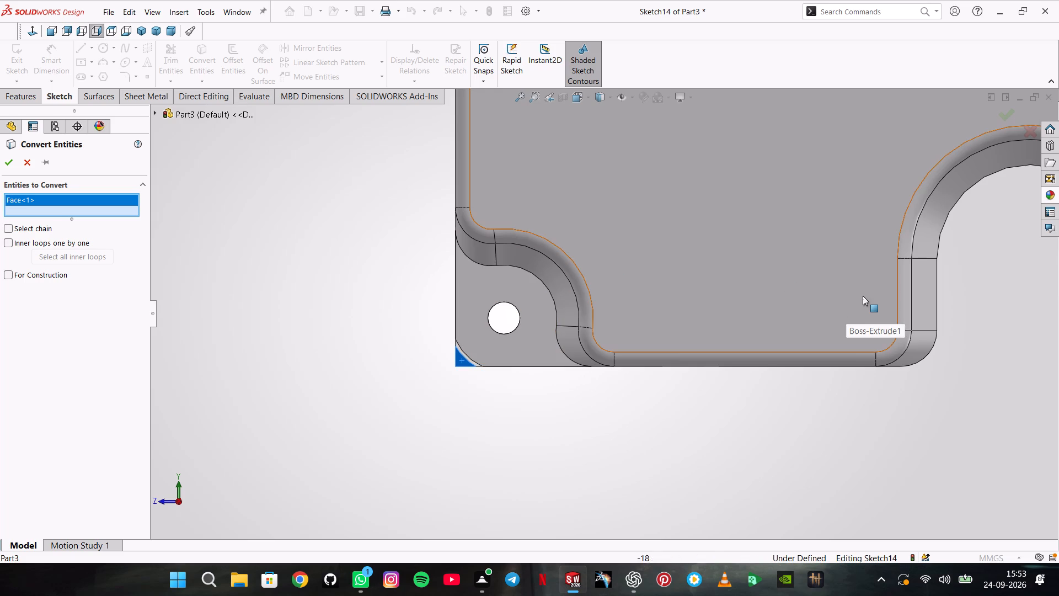
pyautogui.scroll(12, 863, 294)
pyautogui.scroll(-10, 830, 208)
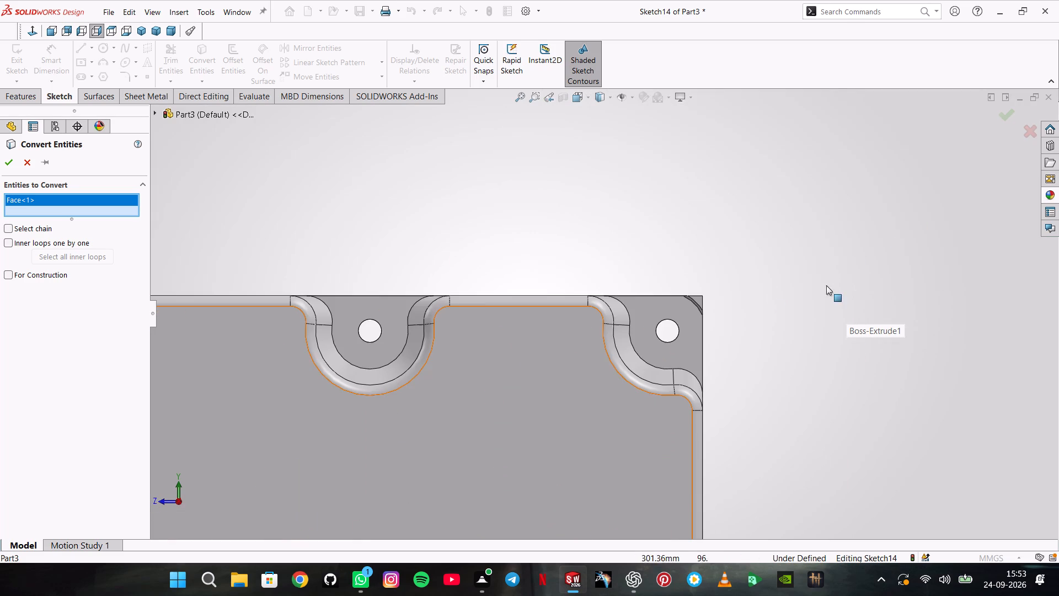
pyautogui.click(698, 300)
pyautogui.scroll(4, 696, 320)
pyautogui.scroll(2, 52, 273)
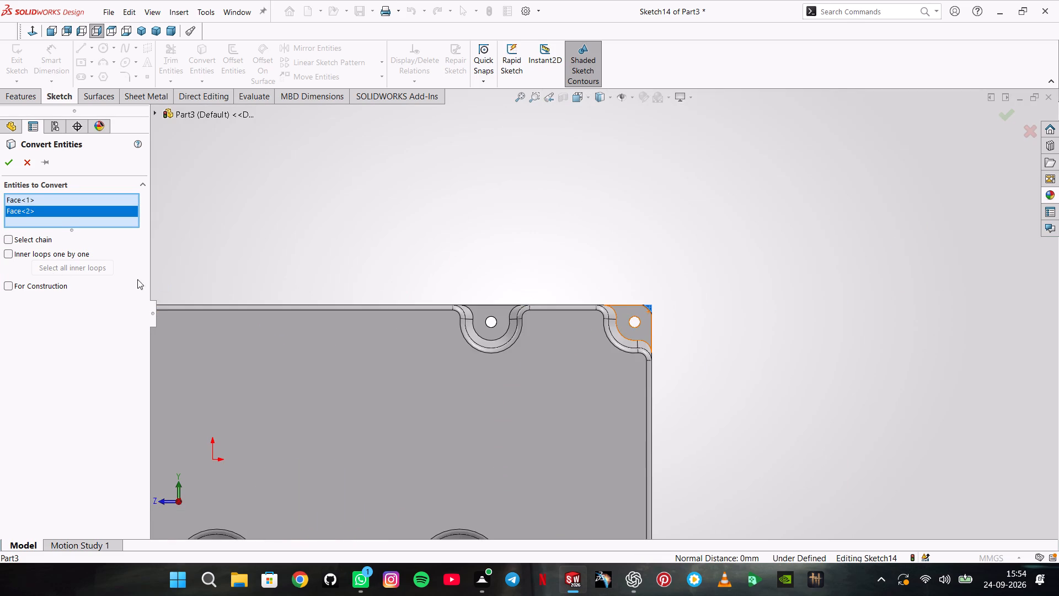
pyautogui.scroll(5, 270, 320)
pyautogui.scroll(-5, 243, 300)
pyautogui.scroll(-4, 452, 333)
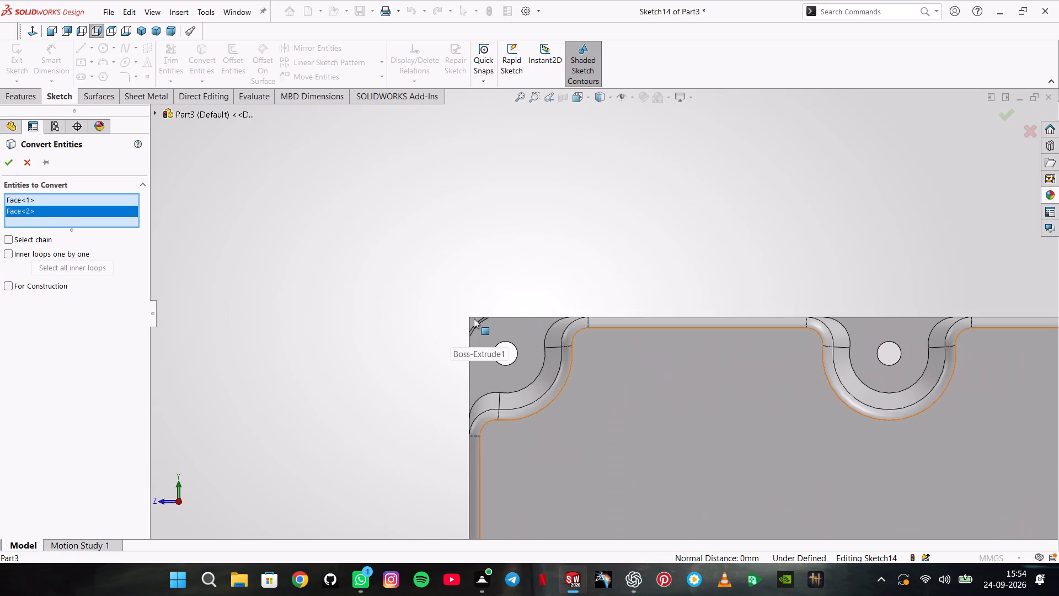
pyautogui.click(474, 318)
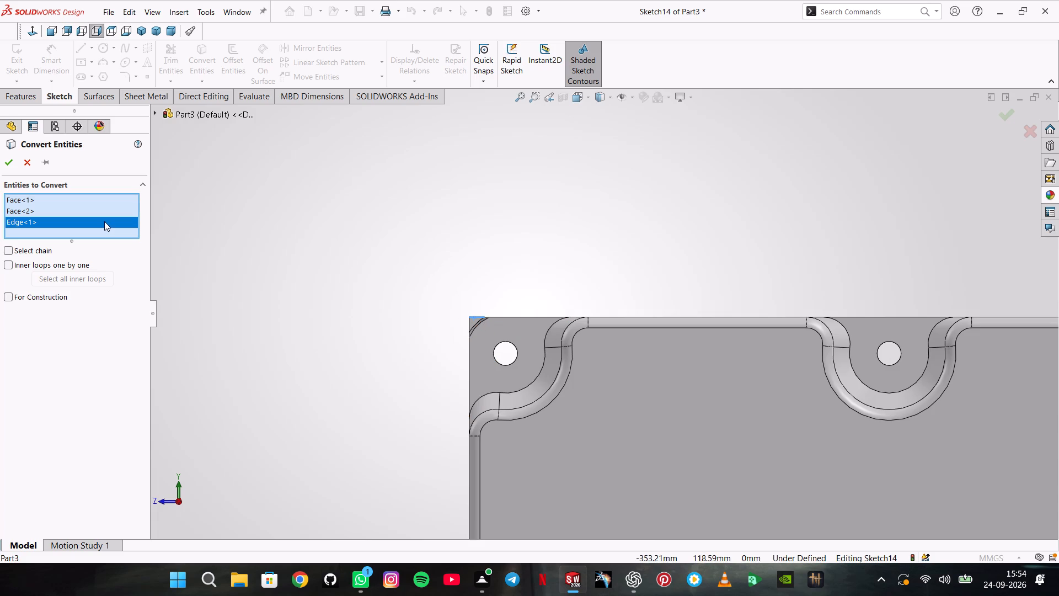
pyautogui.rightClick(104, 221)
pyautogui.click(125, 243)
pyautogui.scroll(-4, 439, 333)
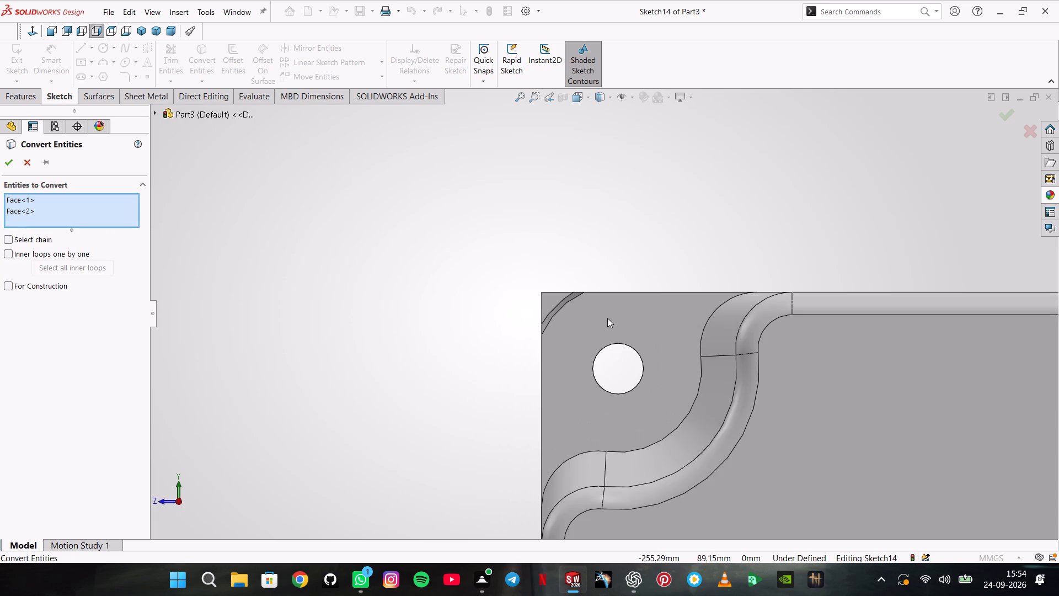
pyautogui.click(545, 298)
pyautogui.scroll(15, 676, 308)
pyautogui.scroll(-14, 814, 377)
pyautogui.scroll(2, 755, 544)
pyautogui.click(771, 528)
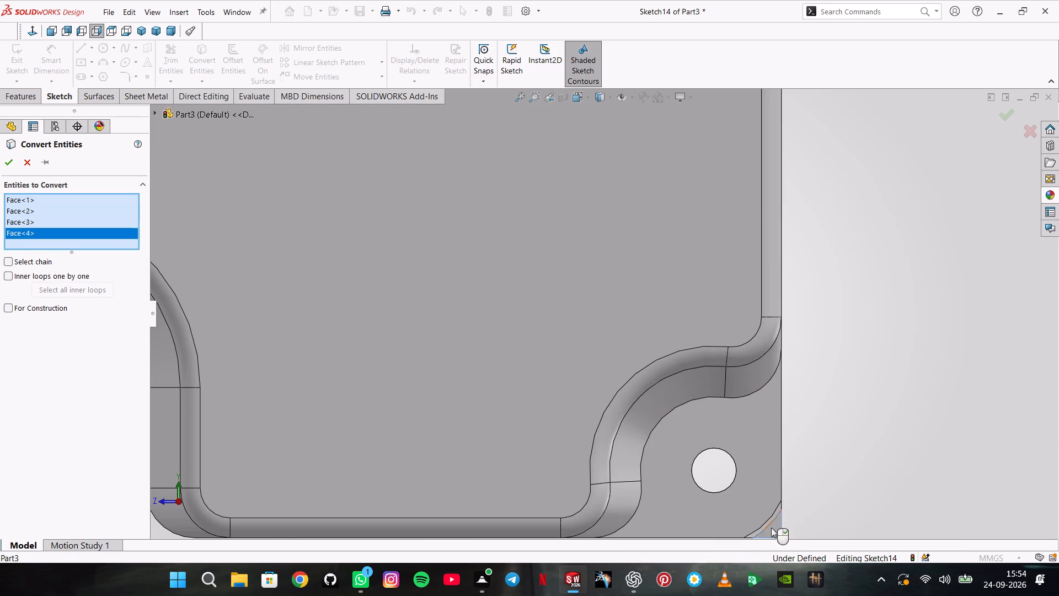
pyautogui.click(7, 165)
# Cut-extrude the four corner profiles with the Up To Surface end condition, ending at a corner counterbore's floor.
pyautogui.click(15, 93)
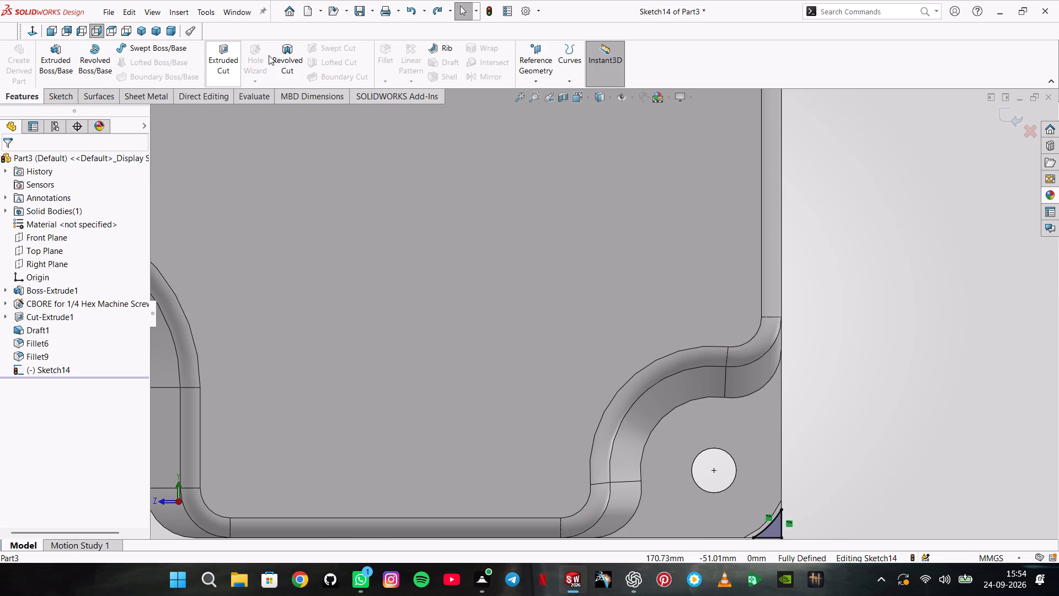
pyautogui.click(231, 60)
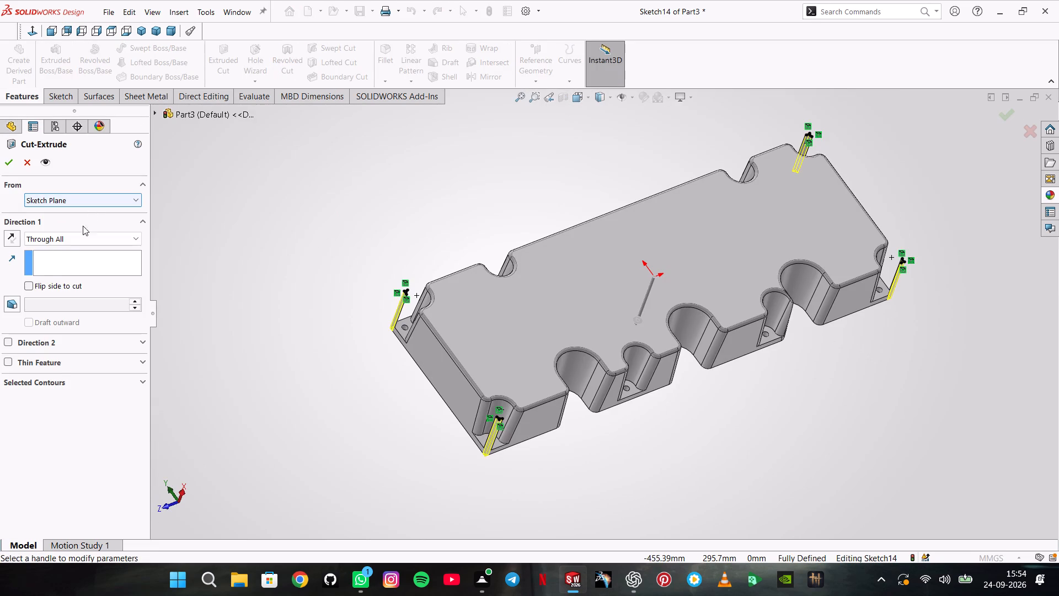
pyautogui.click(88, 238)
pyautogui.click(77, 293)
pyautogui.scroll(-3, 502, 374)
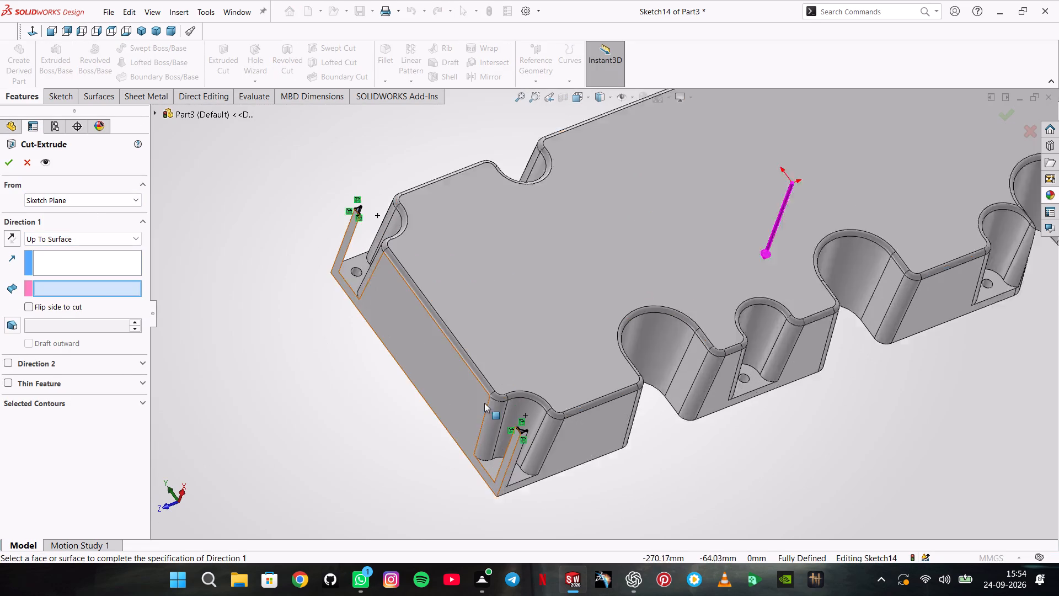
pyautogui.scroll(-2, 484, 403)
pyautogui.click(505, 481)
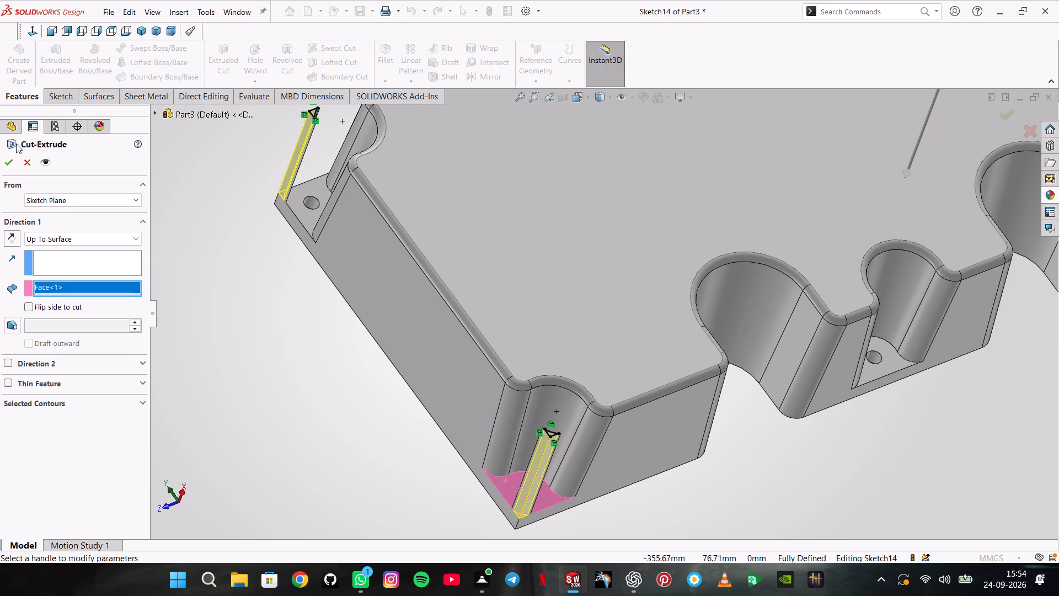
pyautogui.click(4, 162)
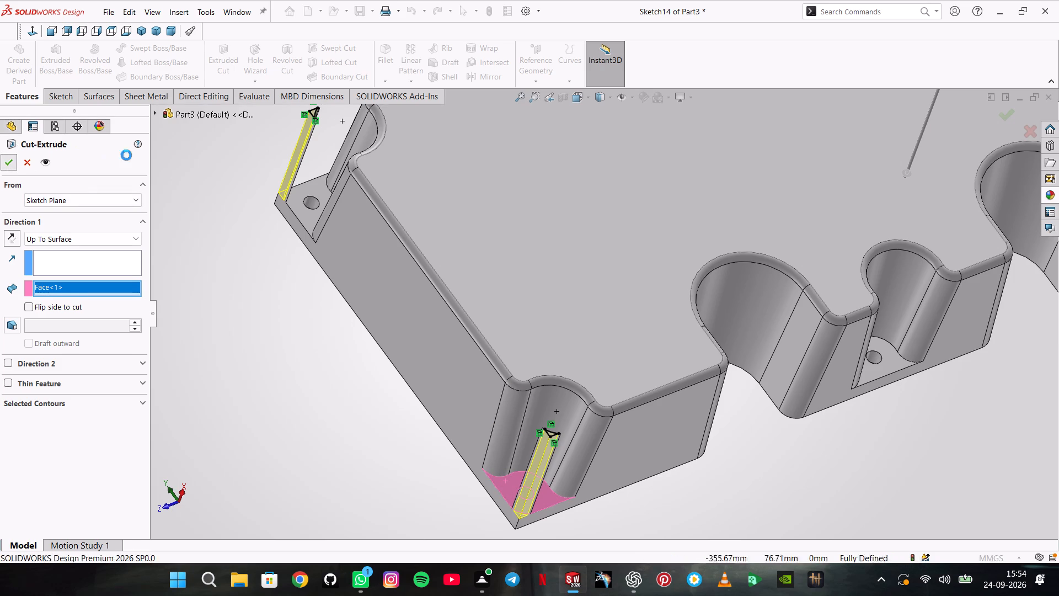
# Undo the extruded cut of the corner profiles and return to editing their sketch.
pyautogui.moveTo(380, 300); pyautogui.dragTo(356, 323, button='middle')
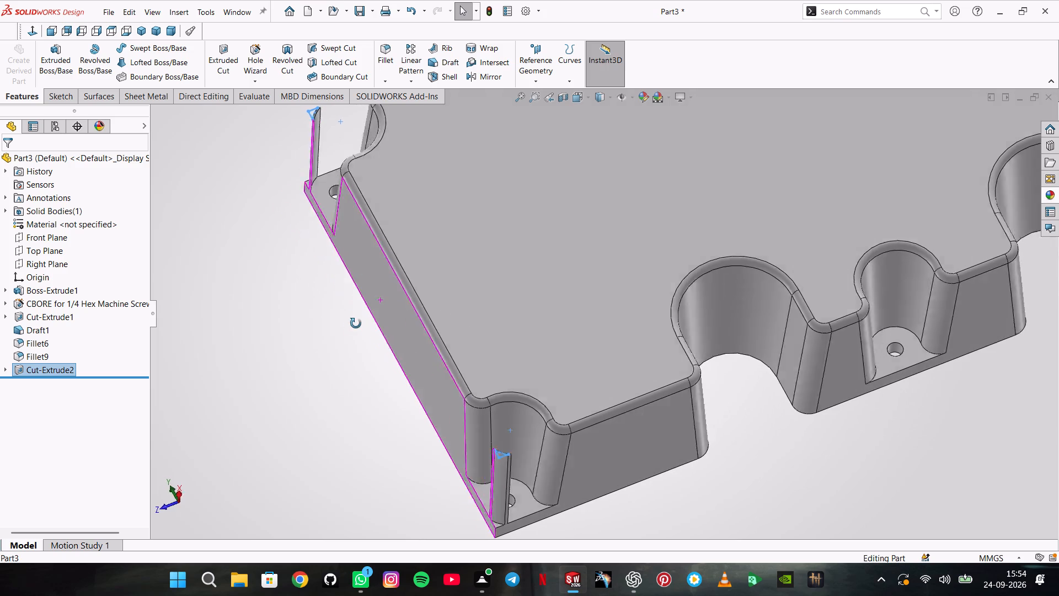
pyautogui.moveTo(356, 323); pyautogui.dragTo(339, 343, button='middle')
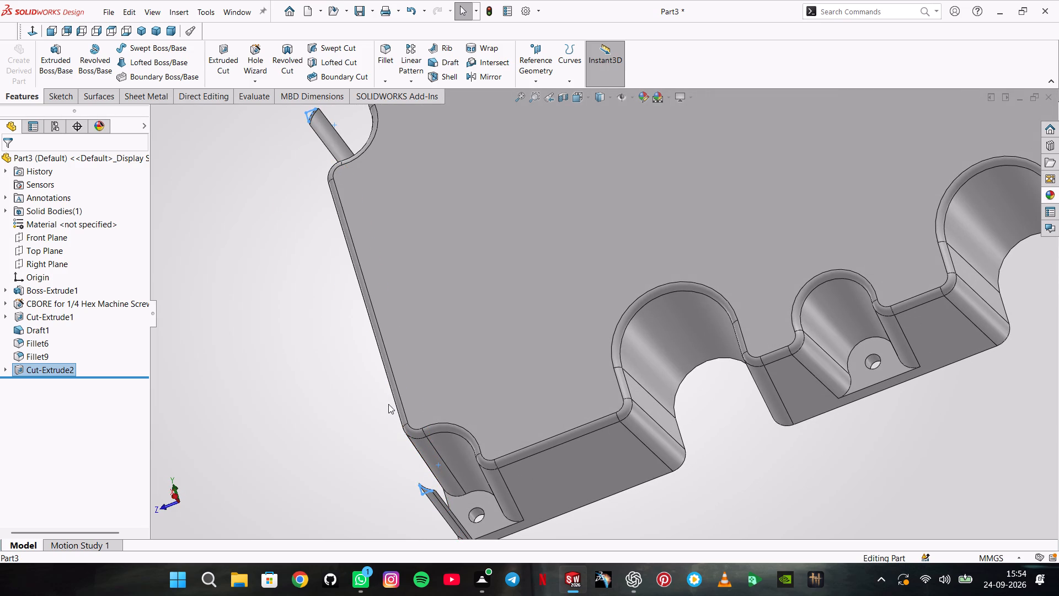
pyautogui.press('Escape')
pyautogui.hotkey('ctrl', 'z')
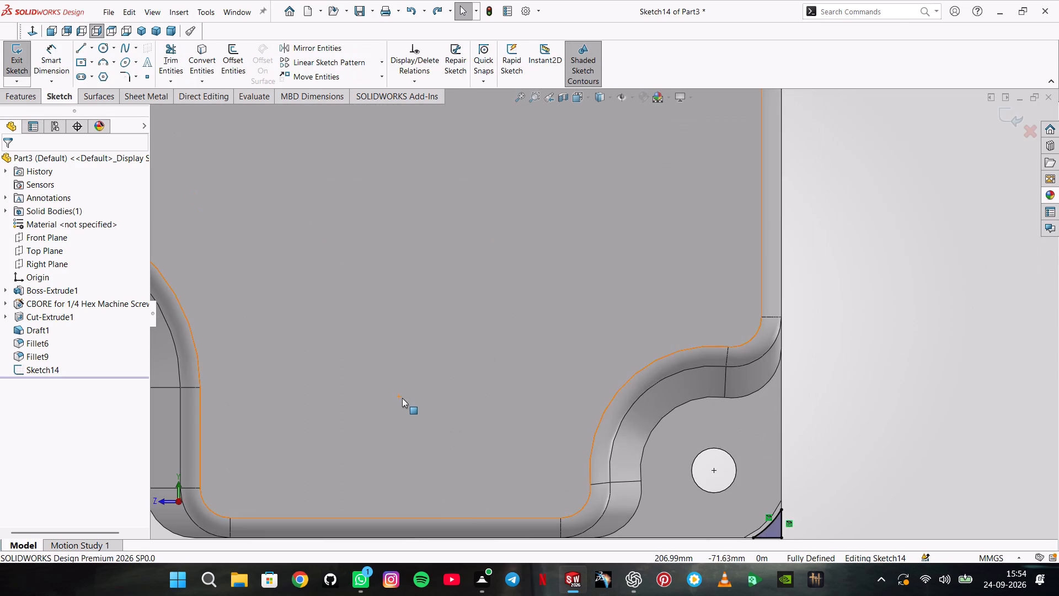
# Convert the narrow drafted faces bordering the four corner triangles into sketch entities in the same sketch.
pyautogui.scroll(2, 259, 102)
pyautogui.scroll(-2, 228, 91)
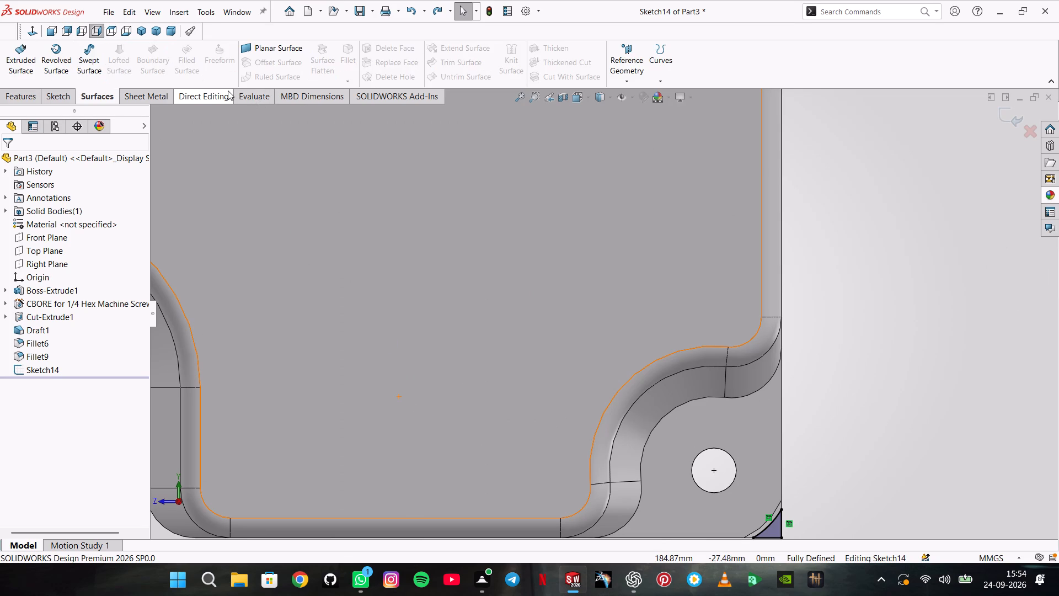
pyautogui.scroll(1, 228, 91)
pyautogui.click(213, 73)
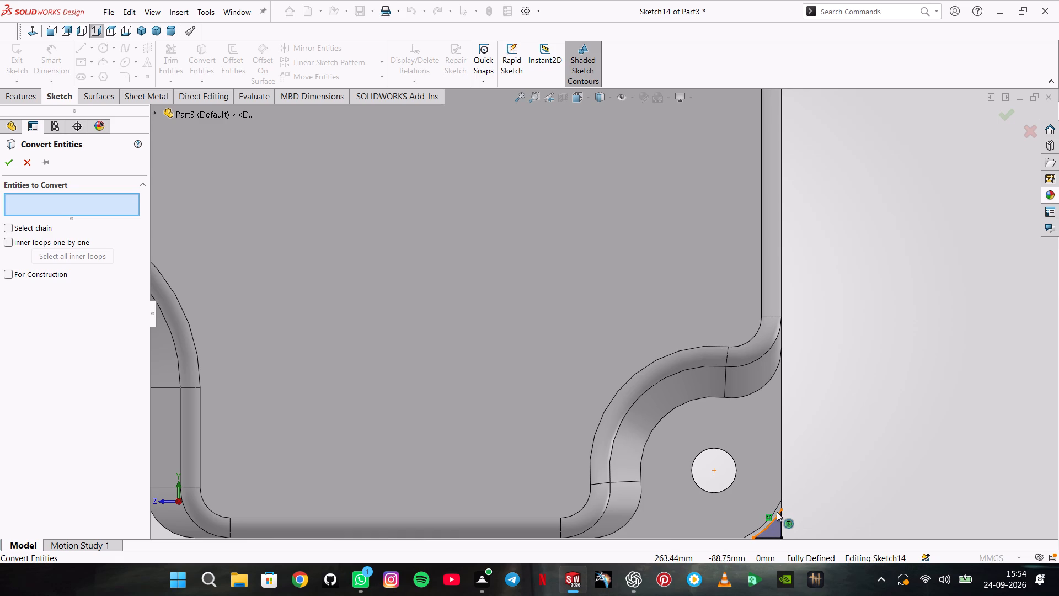
pyautogui.scroll(-6, 777, 510)
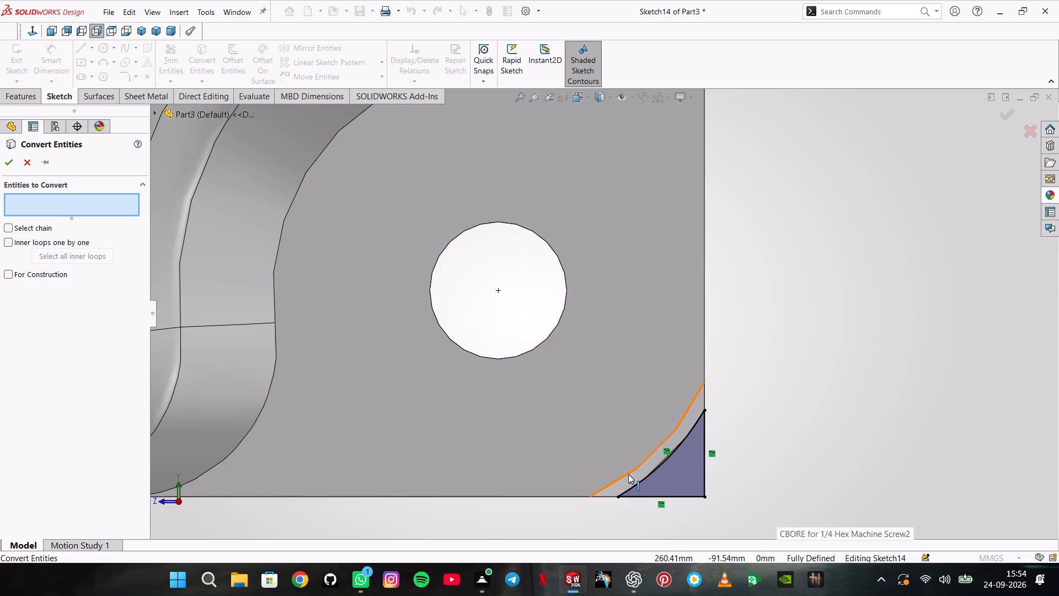
pyautogui.click(612, 492)
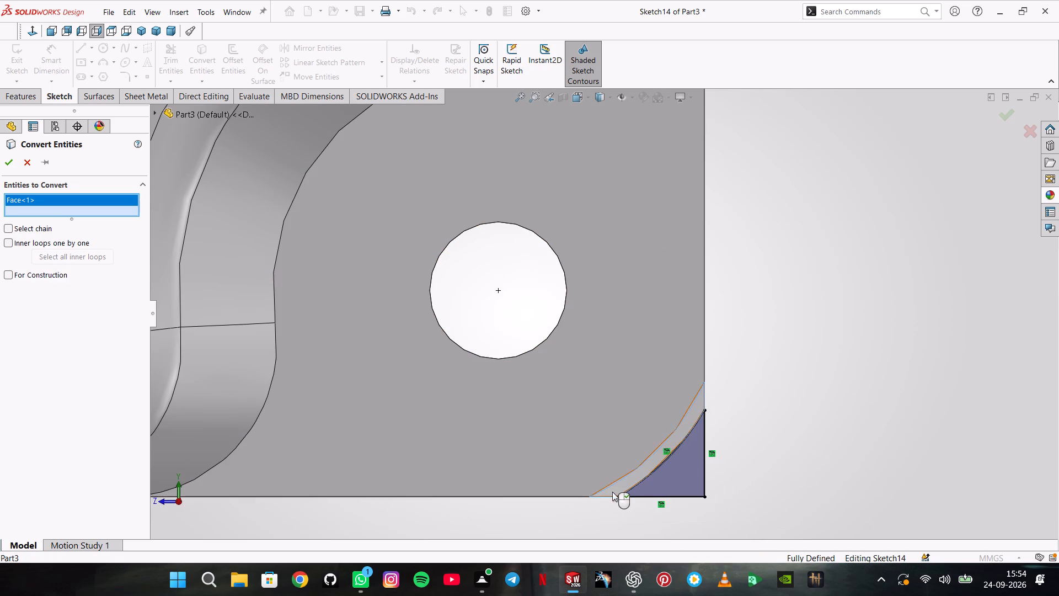
pyautogui.scroll(4, 604, 376)
pyautogui.scroll(5, 580, 319)
pyautogui.scroll(5, 607, 175)
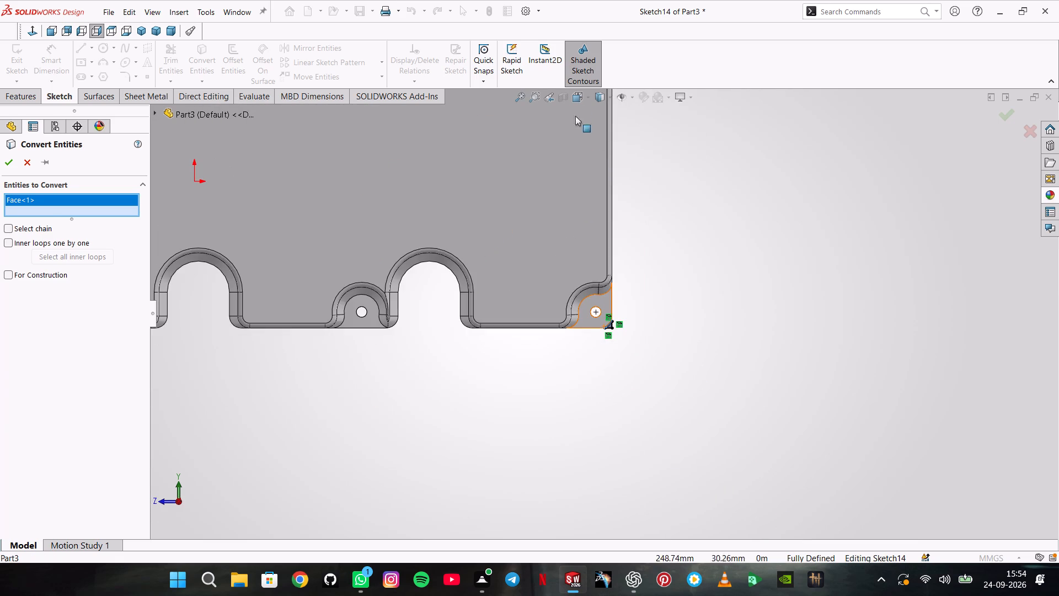
pyautogui.scroll(4, 577, 100)
pyautogui.scroll(-11, 600, 170)
pyautogui.scroll(-5, 505, 269)
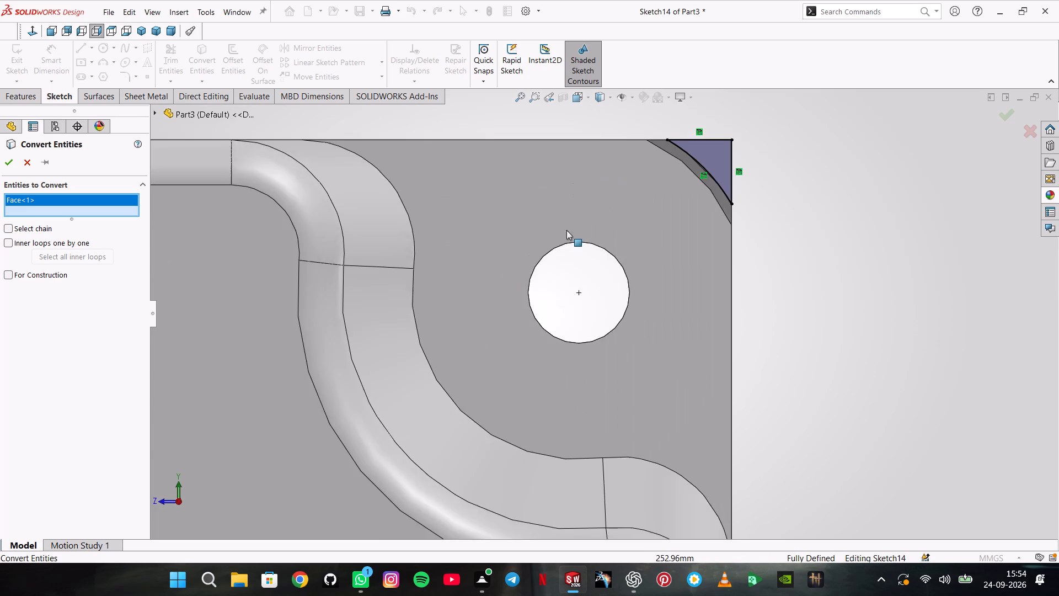
pyautogui.scroll(-4, 599, 203)
pyautogui.click(775, 137)
pyautogui.scroll(5, 668, 169)
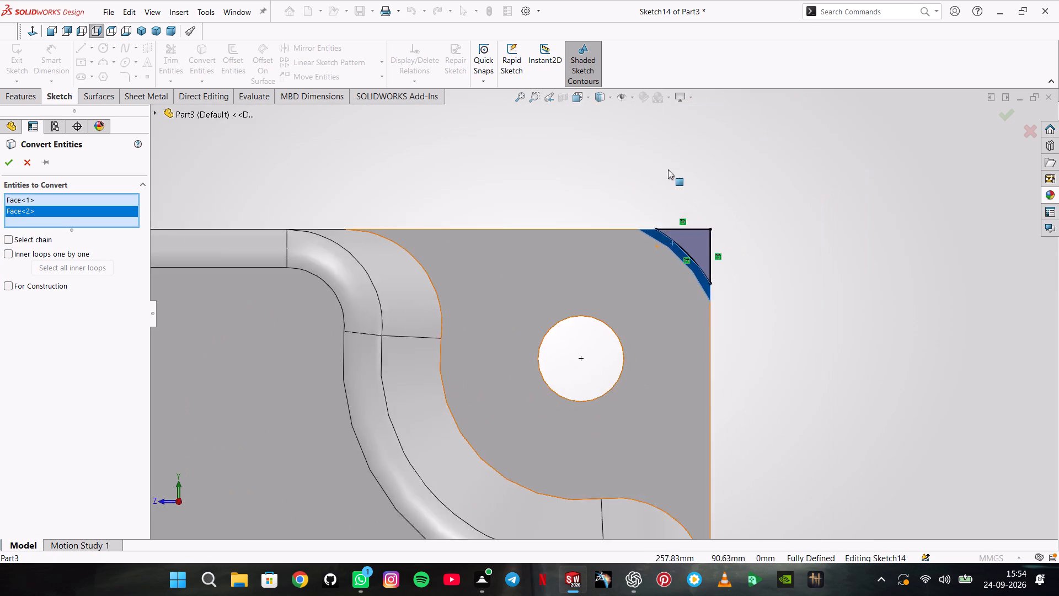
pyautogui.scroll(19, 668, 169)
pyautogui.scroll(-7, 409, 321)
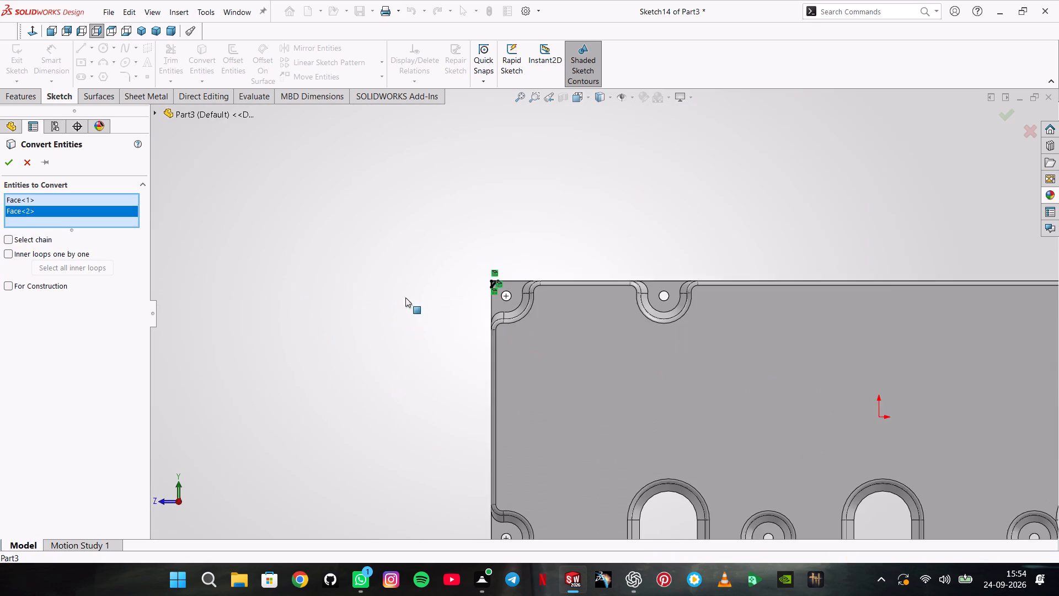
pyautogui.scroll(-12, 441, 248)
pyautogui.scroll(2, 661, 350)
pyautogui.scroll(-4, 600, 418)
pyautogui.click(510, 385)
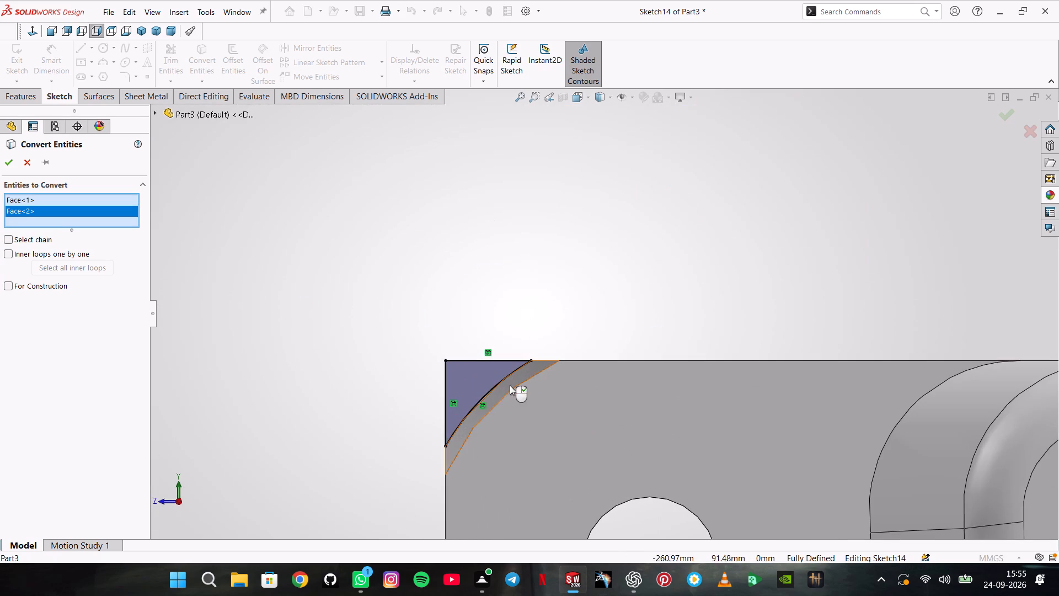
pyautogui.scroll(20, 535, 393)
pyautogui.scroll(-7, 606, 387)
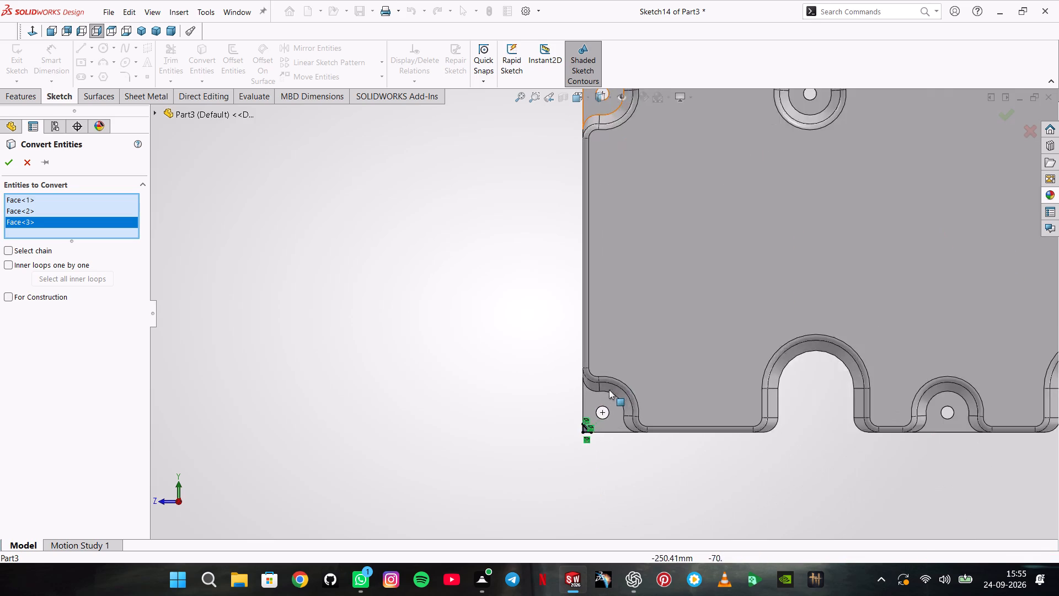
pyautogui.scroll(-18, 609, 390)
pyautogui.click(739, 311)
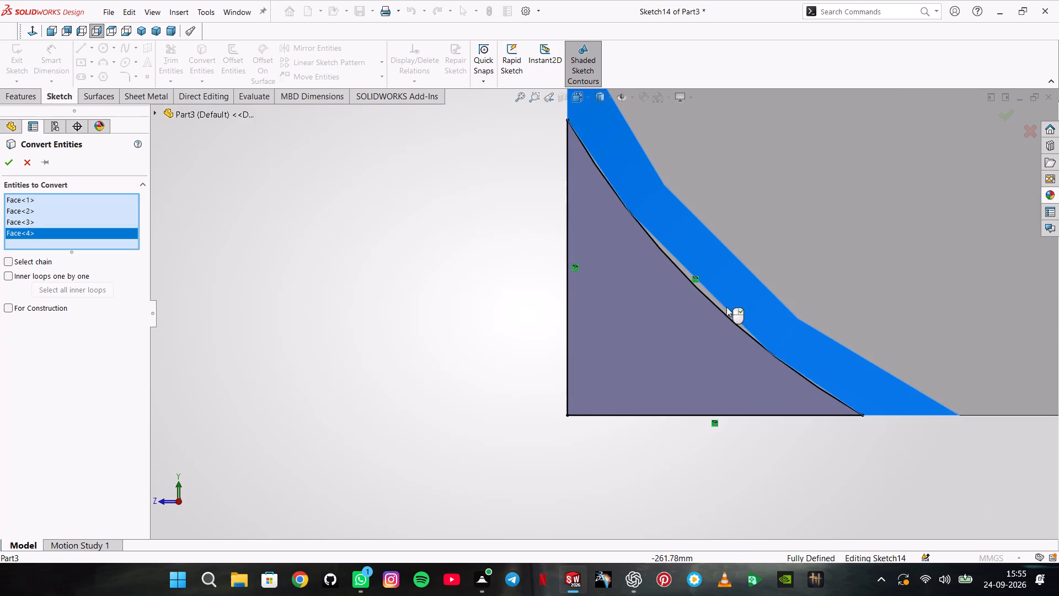
pyautogui.click(2, 165)
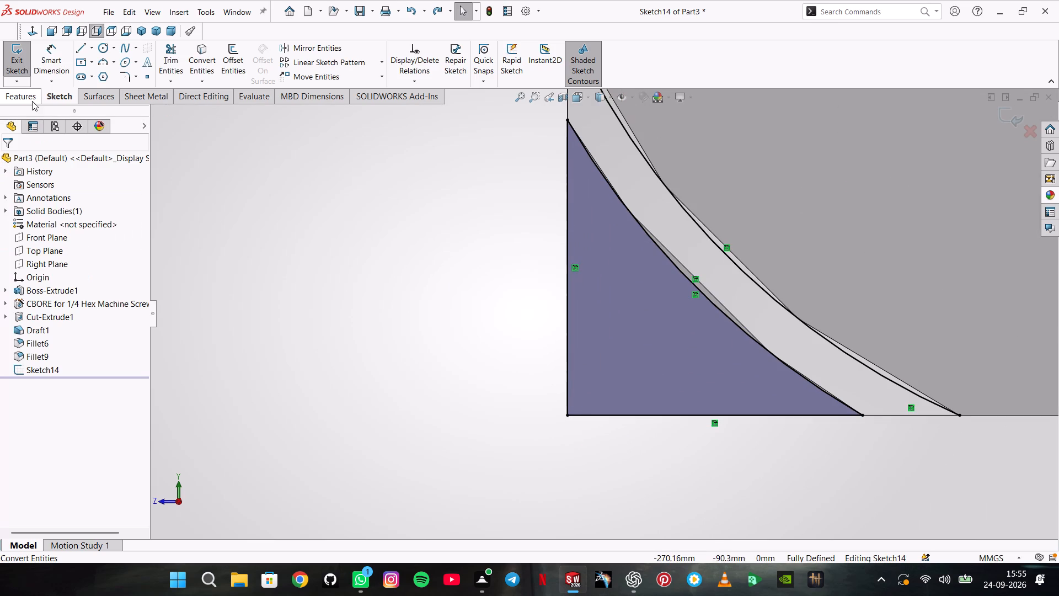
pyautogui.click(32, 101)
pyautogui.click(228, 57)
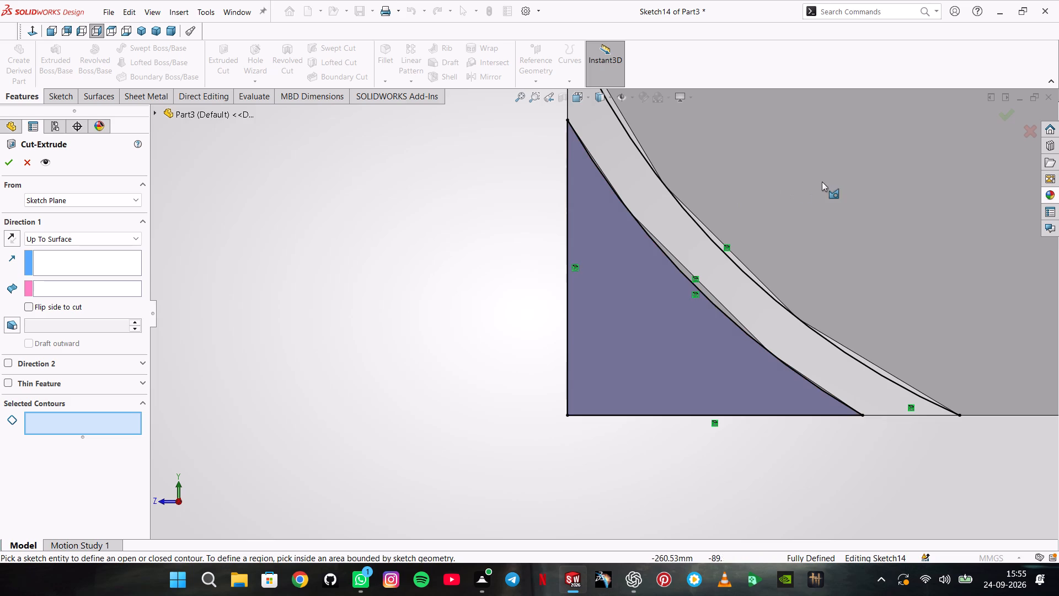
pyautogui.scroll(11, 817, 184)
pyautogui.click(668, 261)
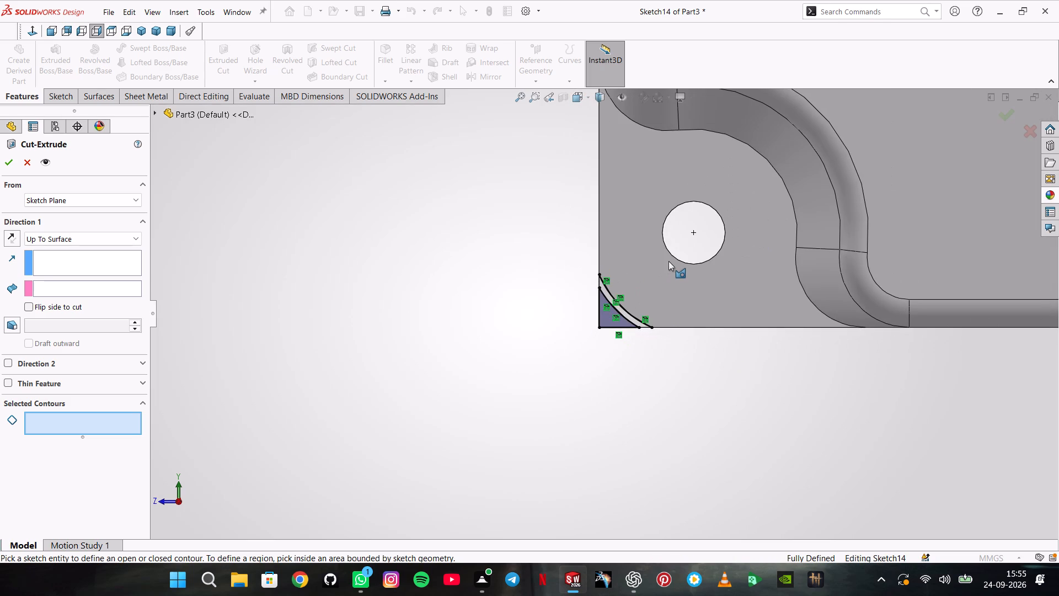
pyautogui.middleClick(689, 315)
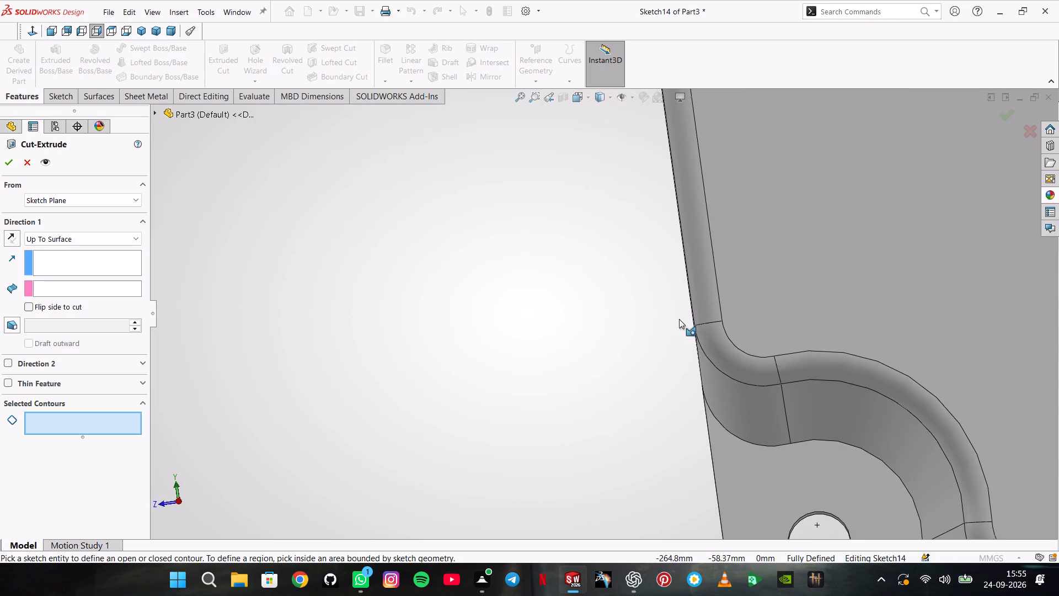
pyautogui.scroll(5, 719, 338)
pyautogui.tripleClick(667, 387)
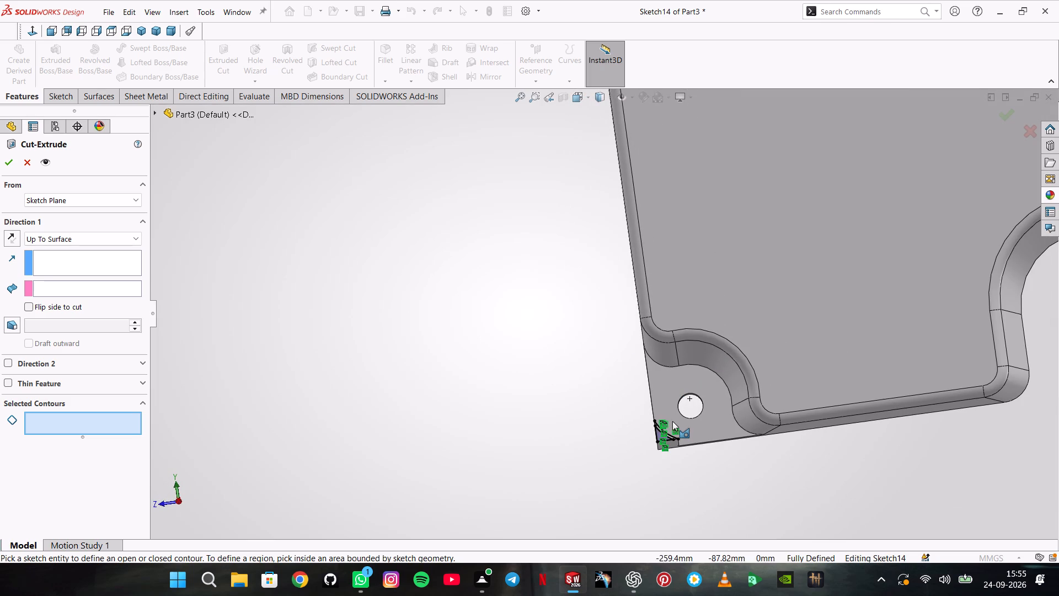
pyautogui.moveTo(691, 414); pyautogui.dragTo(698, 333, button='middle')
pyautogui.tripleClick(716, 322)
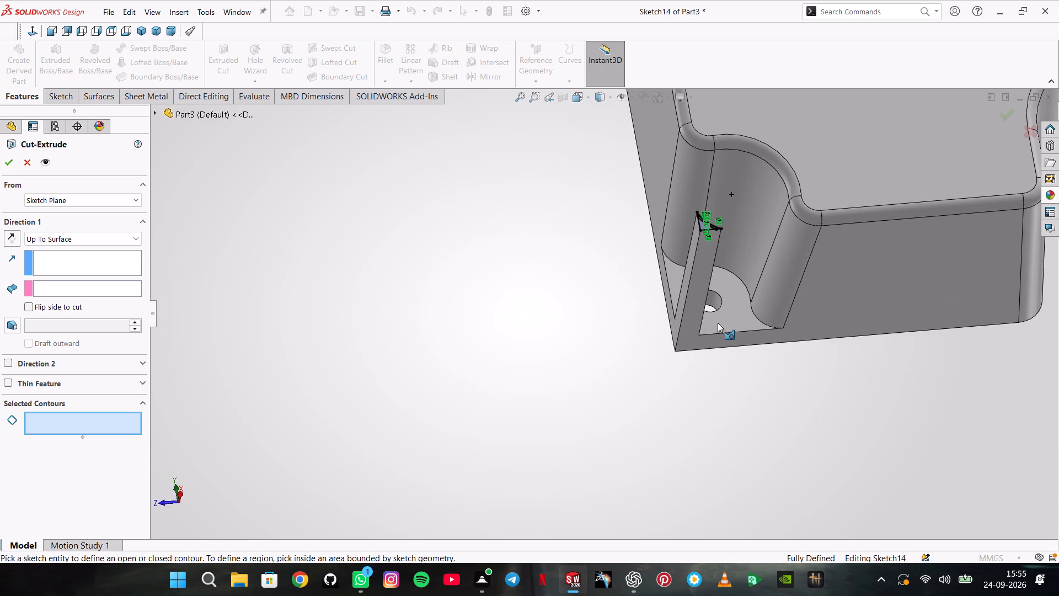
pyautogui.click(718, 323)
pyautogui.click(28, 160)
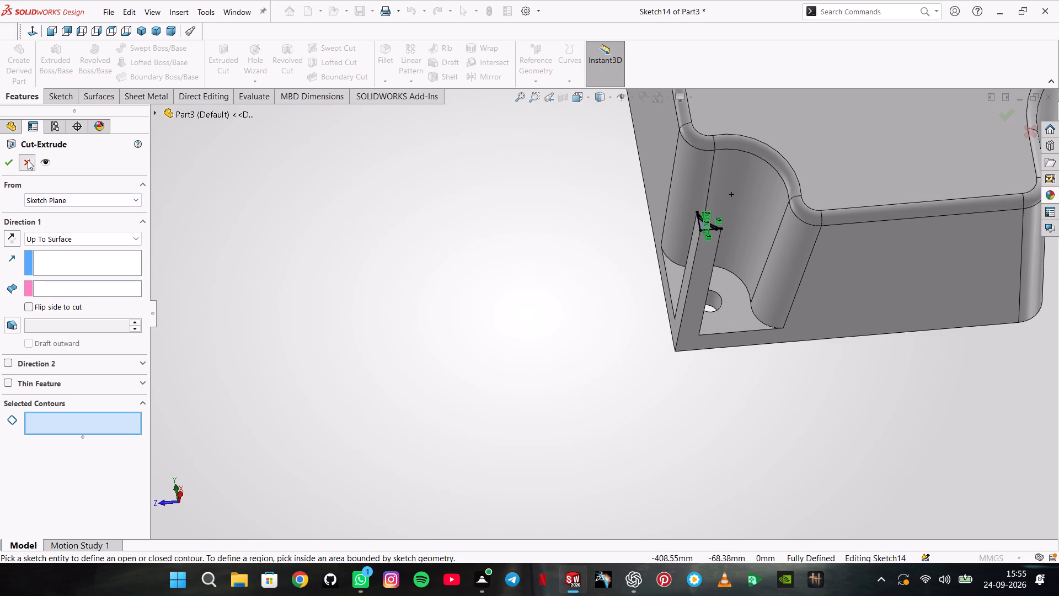
# Undo all the converted corner entities, going back to the empty sketch on the block's large flat face.
pyautogui.hotkey('ctrl', 'z')
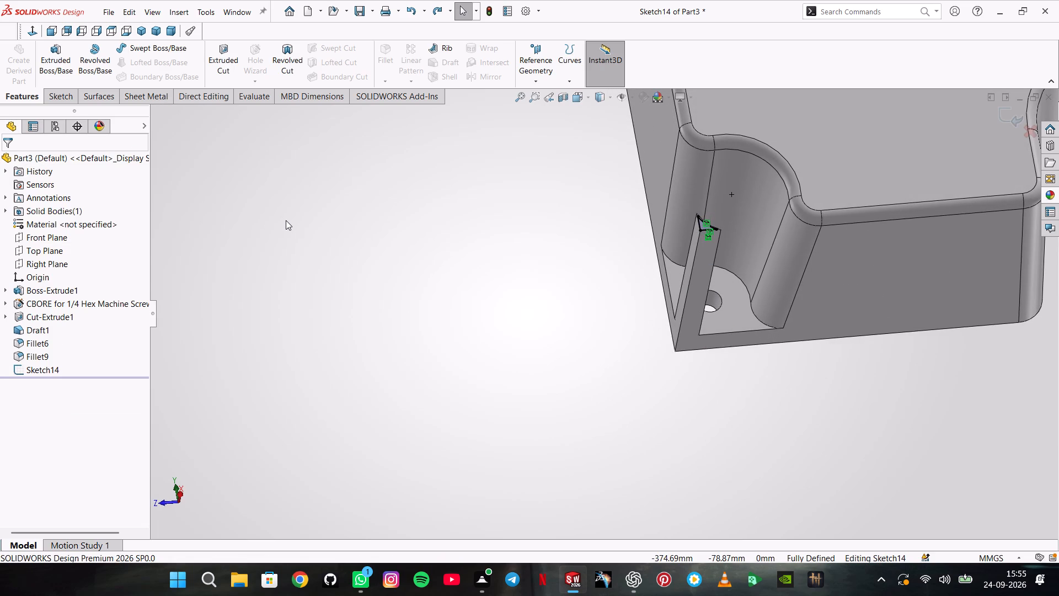
pyautogui.hotkey('ctrl', 'z')
pyautogui.hotkey('ctrl', 'z')
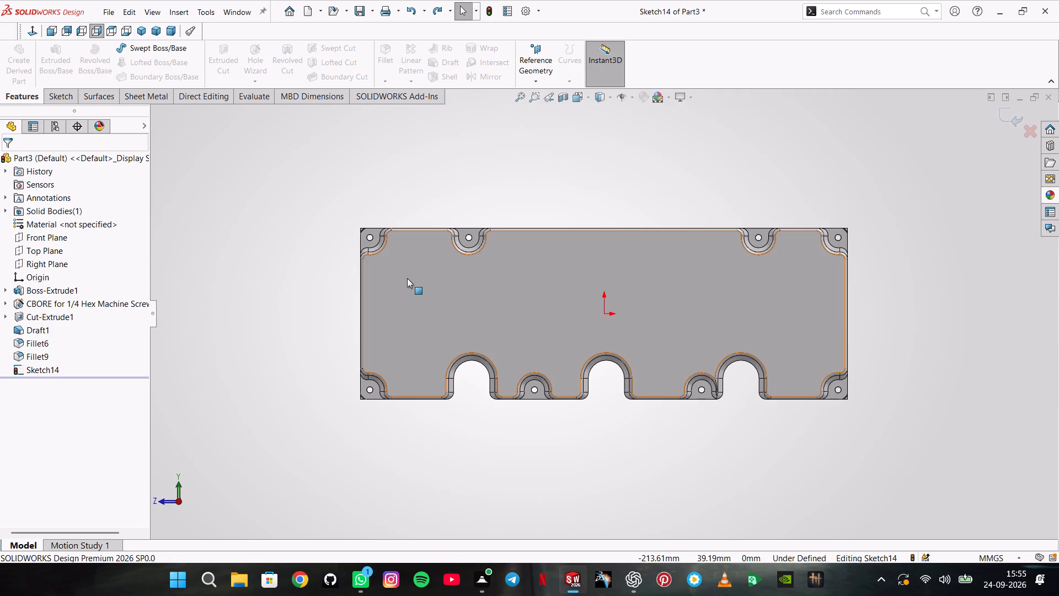
pyautogui.moveTo(654, 249); pyautogui.dragTo(633, 106, button='middle')
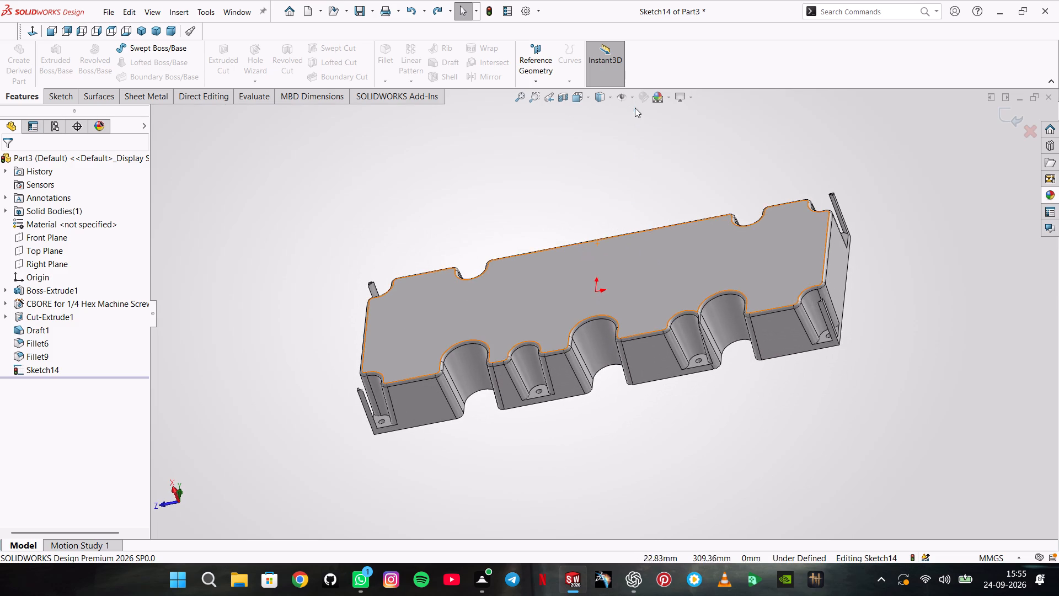
pyautogui.scroll(-3, 815, 225)
pyautogui.hotkey('ctrl', 'z')
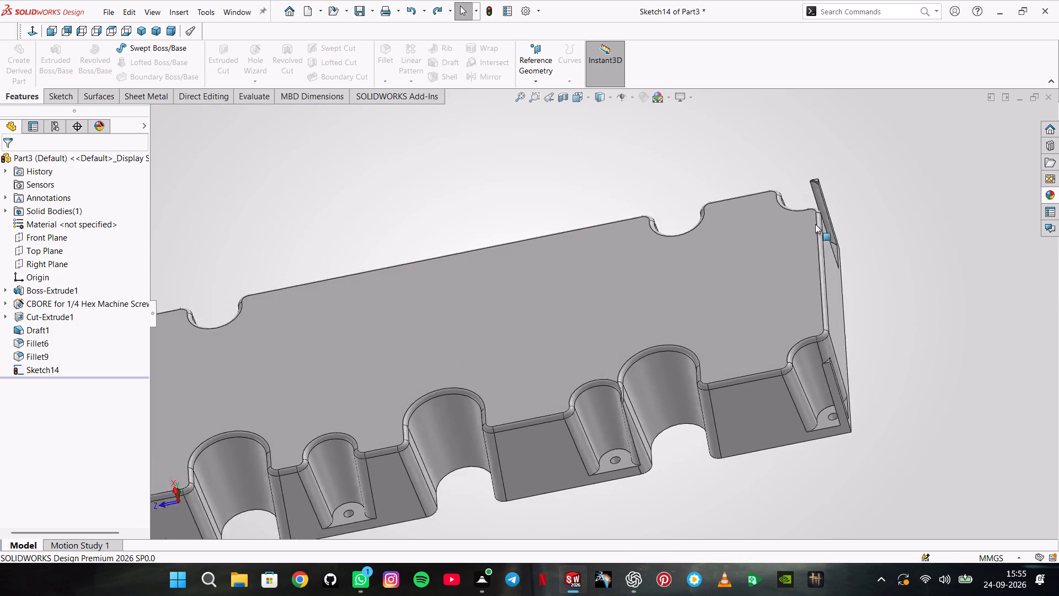
pyautogui.hotkey('ctrl', 'z')
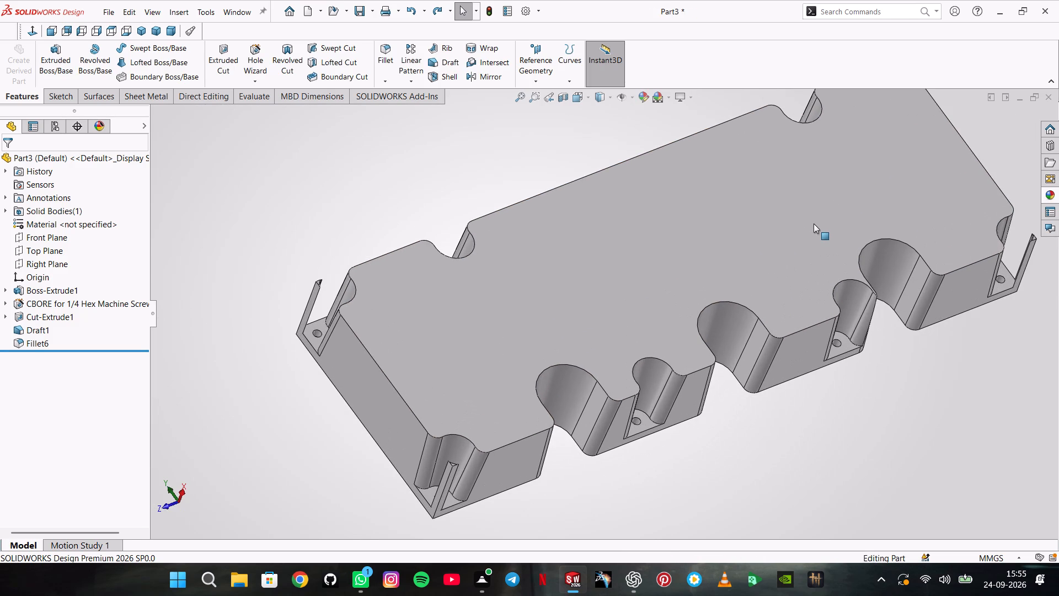
pyautogui.hotkey('ctrl', 'y')
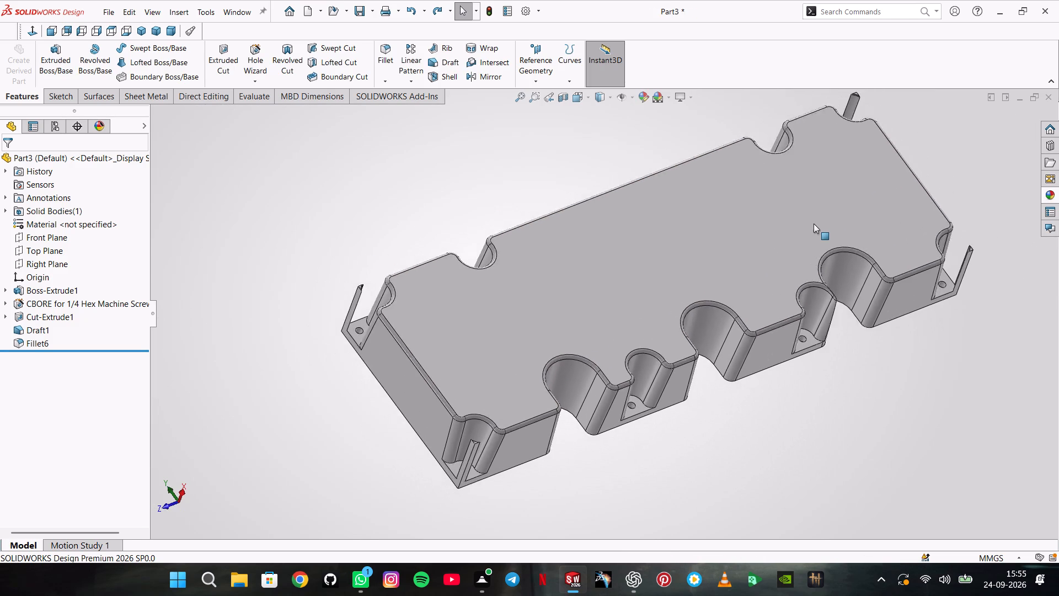
pyautogui.hotkey('ctrl', 'y')
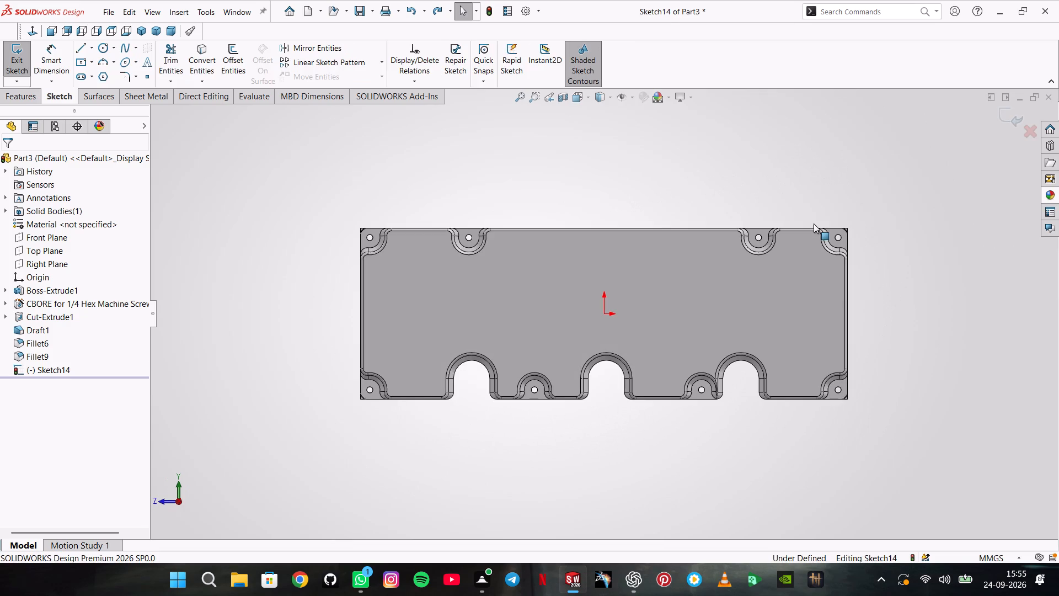
# Convert only the four small triangular faces at the block's outer corners into sketch entities.
pyautogui.scroll(-6, 639, 203)
pyautogui.scroll(5, 623, 251)
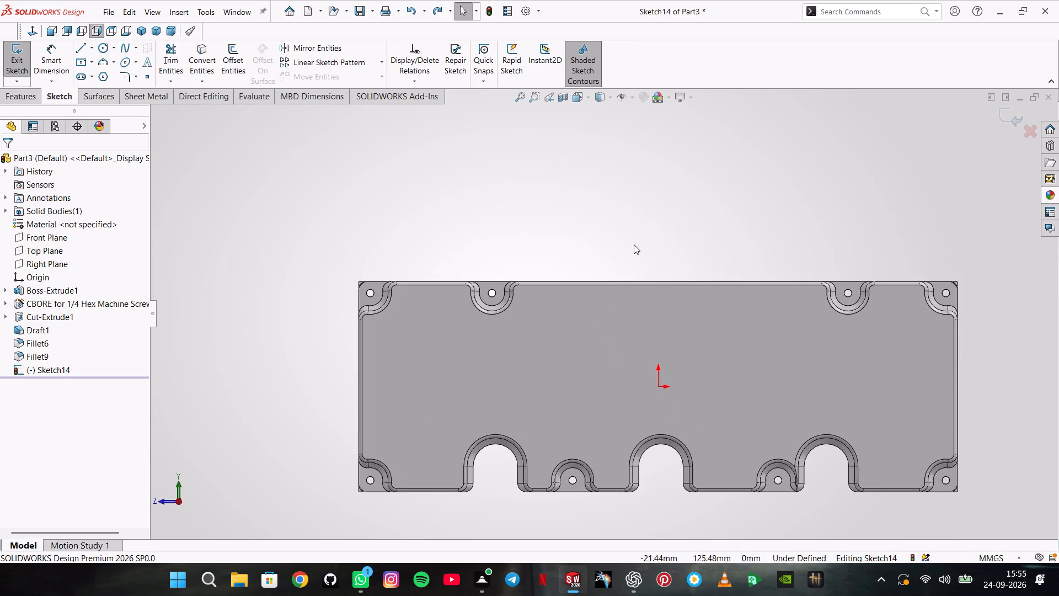
pyautogui.scroll(-5, 365, 278)
pyautogui.scroll(-5, 420, 284)
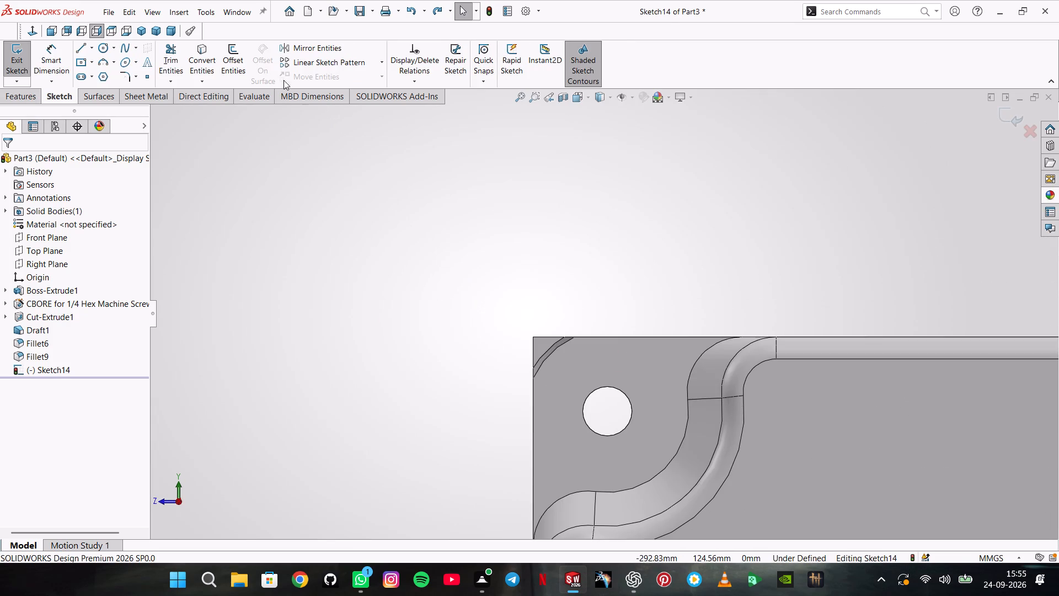
pyautogui.click(205, 52)
pyautogui.click(542, 343)
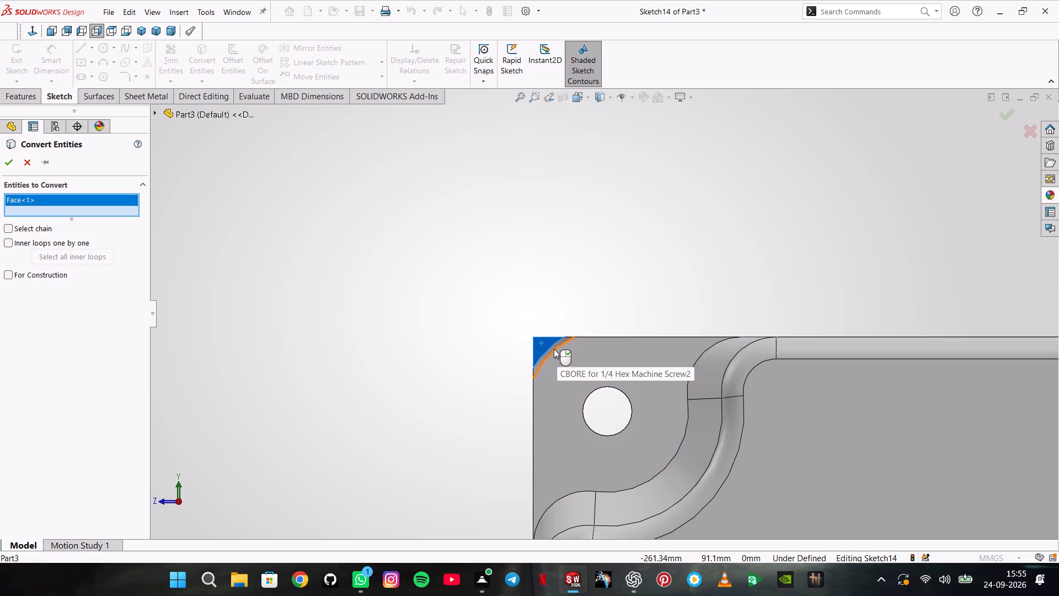
pyautogui.scroll(1, 842, 332)
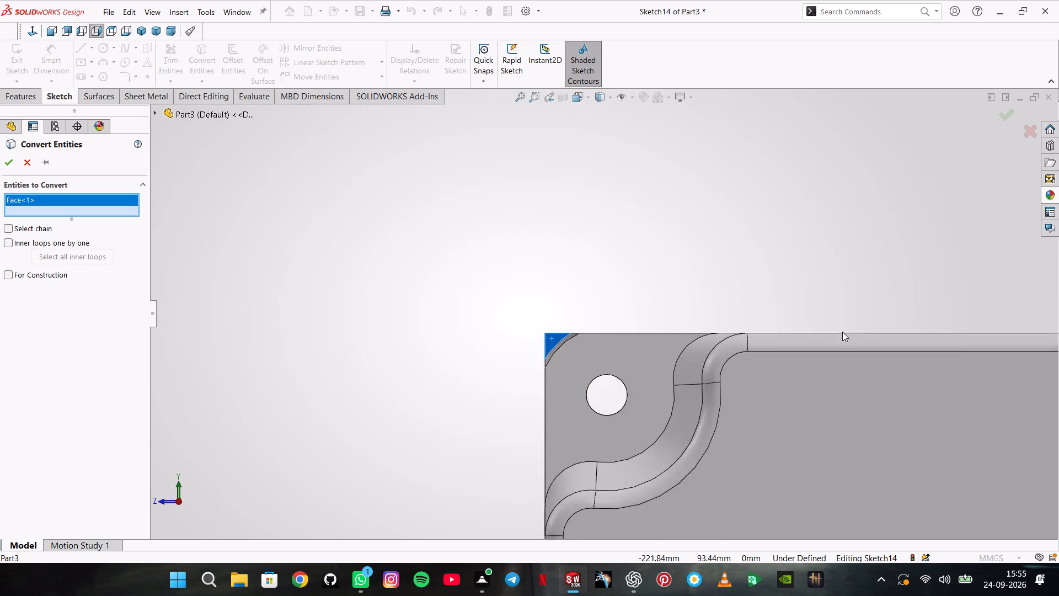
pyautogui.scroll(6, 842, 332)
pyautogui.scroll(6, 1013, 326)
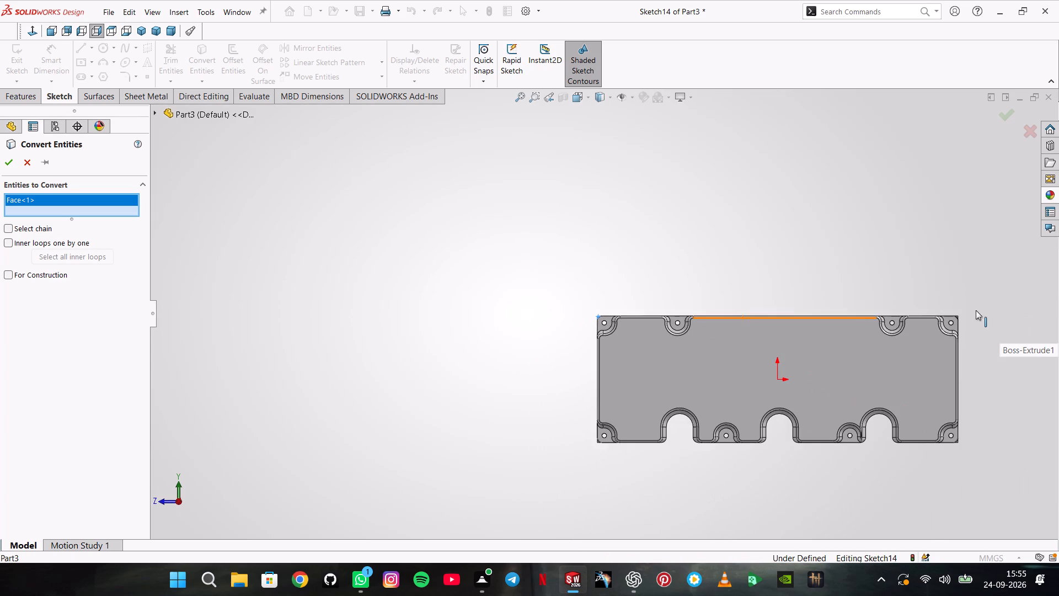
pyautogui.scroll(-11, 933, 311)
pyautogui.click(622, 322)
pyautogui.scroll(11, 613, 345)
pyautogui.scroll(-11, 614, 438)
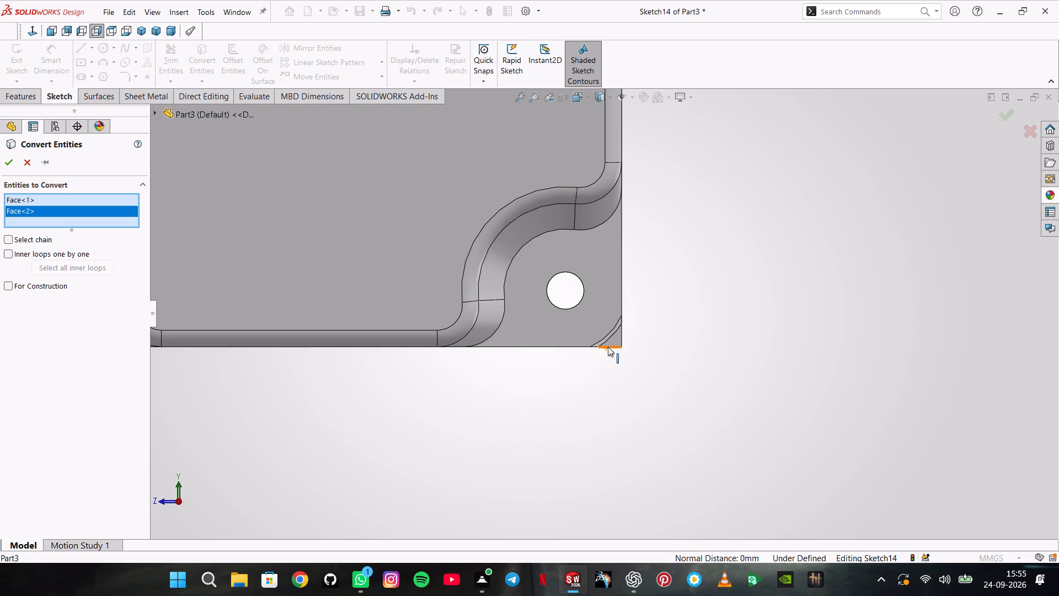
pyautogui.click(618, 336)
pyautogui.scroll(13, 512, 334)
pyautogui.scroll(-4, 341, 304)
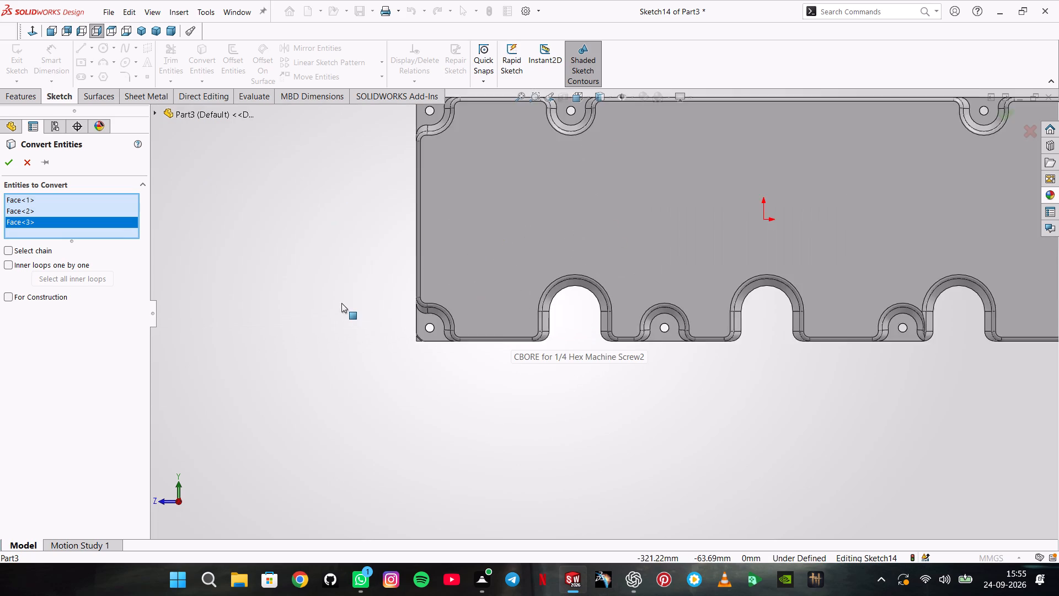
pyautogui.scroll(-6, 341, 303)
pyautogui.scroll(-4, 577, 374)
pyautogui.click(526, 371)
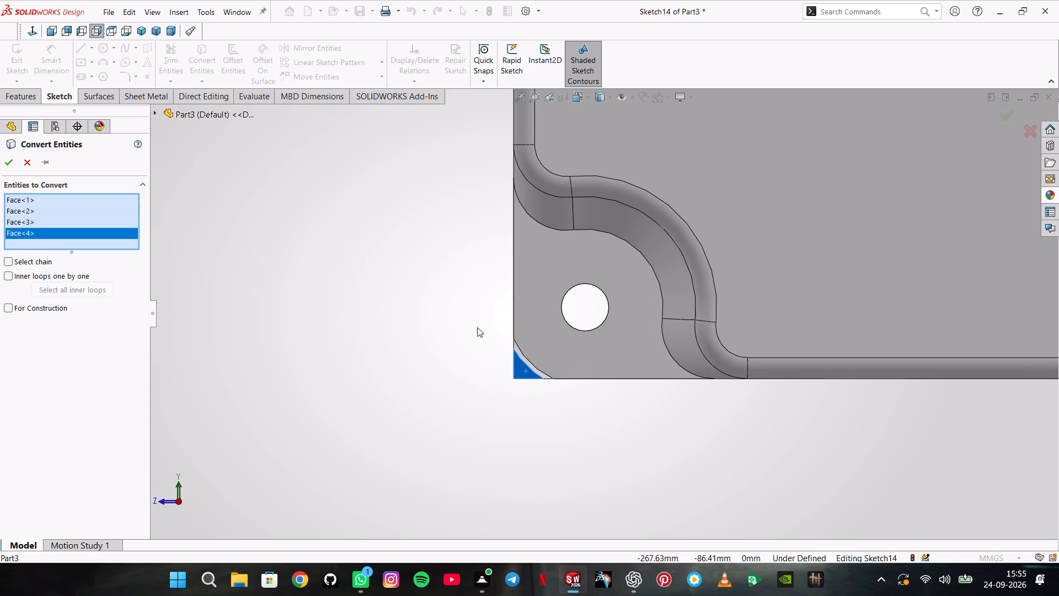
pyautogui.click(8, 166)
# Cut-extrude the four triangular corner profiles with the Up To Surface end condition, ending at a corner counterbore's floor.
pyautogui.click(15, 106)
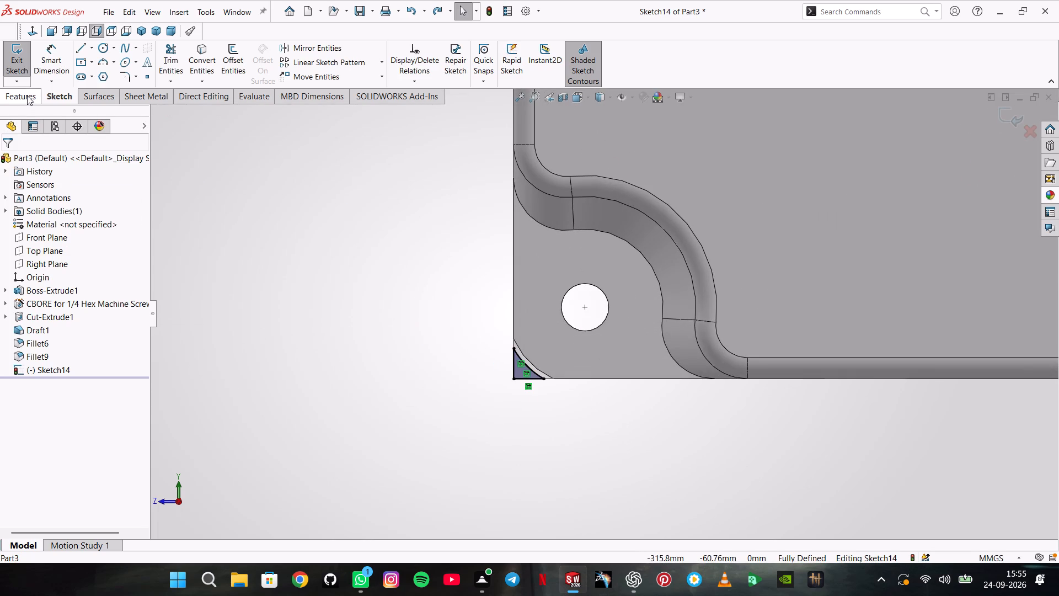
pyautogui.click(27, 95)
pyautogui.click(227, 61)
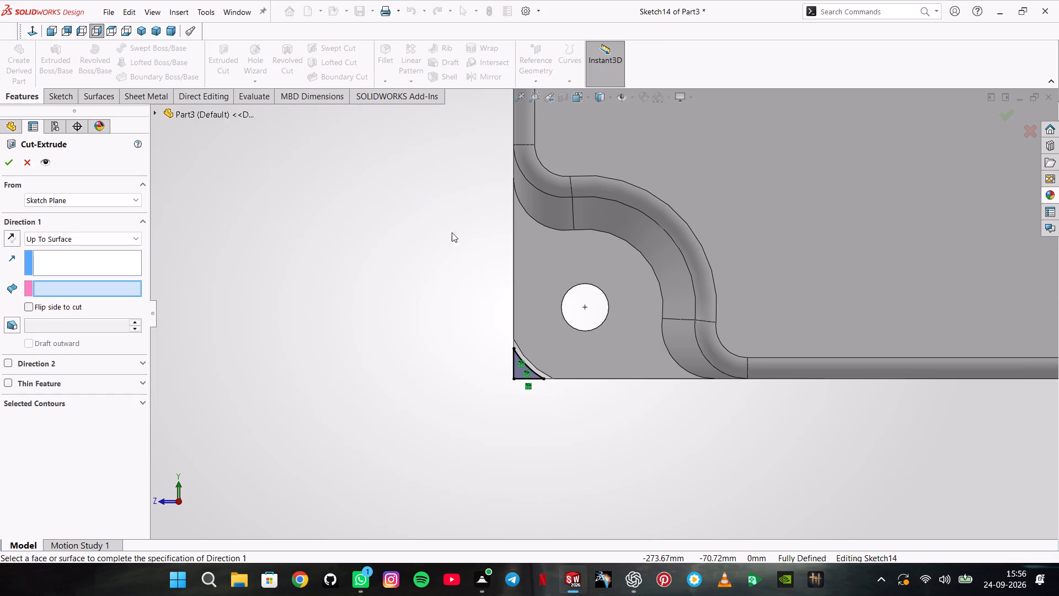
pyautogui.click(550, 269)
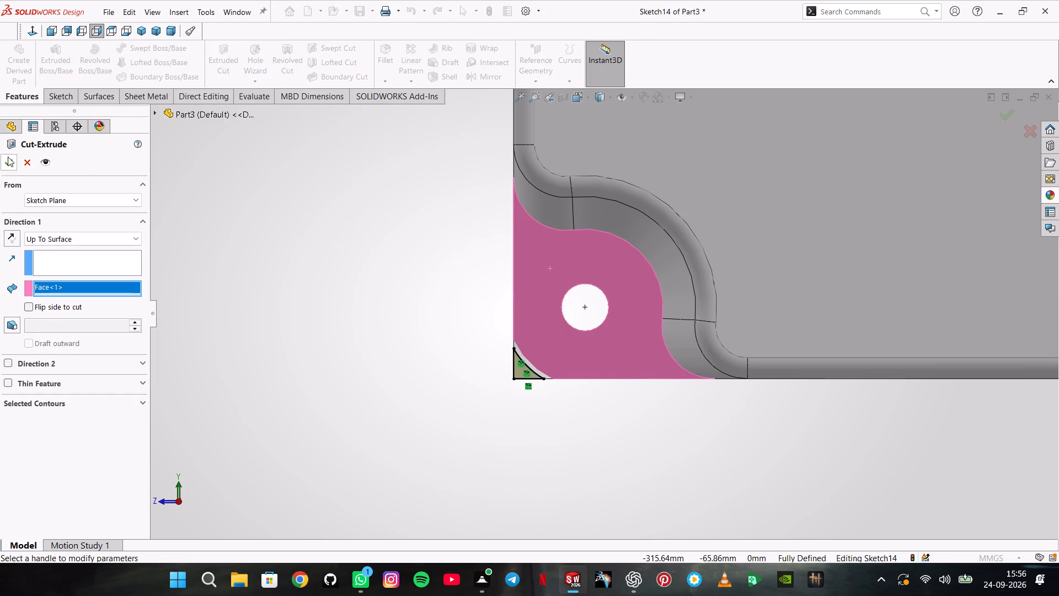
pyautogui.click(8, 159)
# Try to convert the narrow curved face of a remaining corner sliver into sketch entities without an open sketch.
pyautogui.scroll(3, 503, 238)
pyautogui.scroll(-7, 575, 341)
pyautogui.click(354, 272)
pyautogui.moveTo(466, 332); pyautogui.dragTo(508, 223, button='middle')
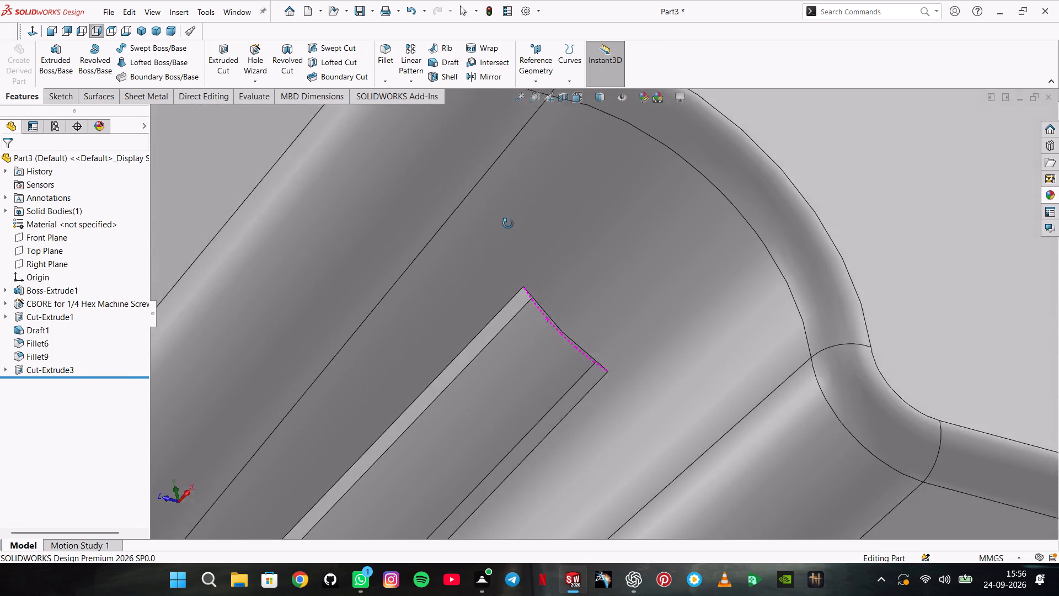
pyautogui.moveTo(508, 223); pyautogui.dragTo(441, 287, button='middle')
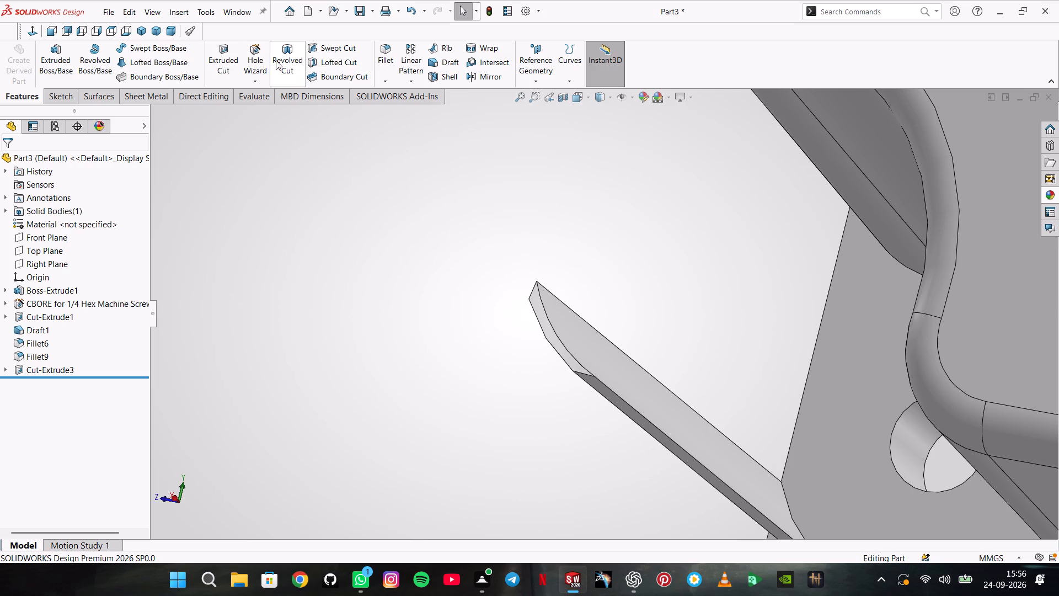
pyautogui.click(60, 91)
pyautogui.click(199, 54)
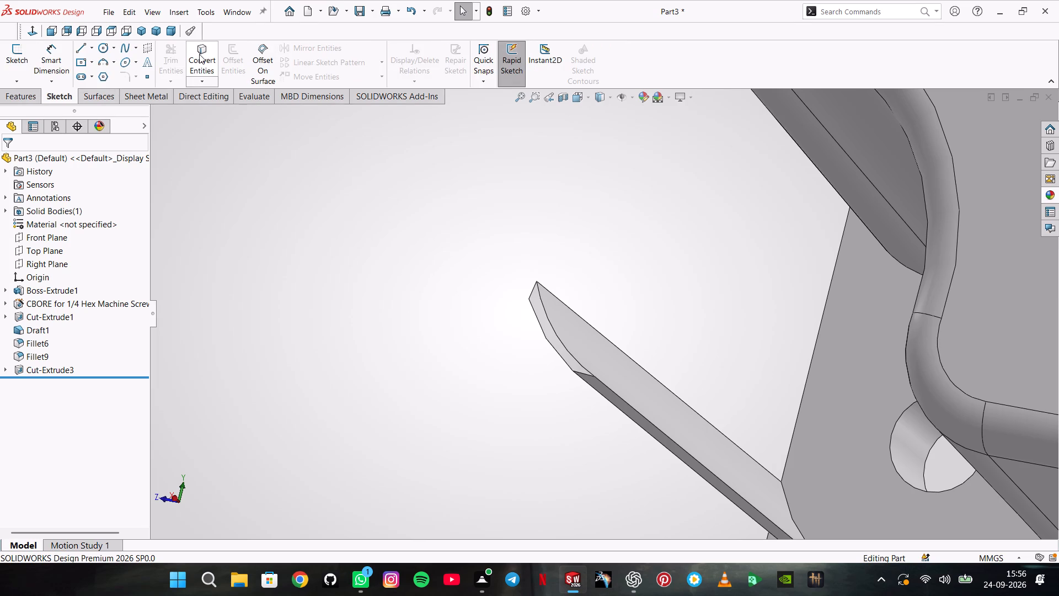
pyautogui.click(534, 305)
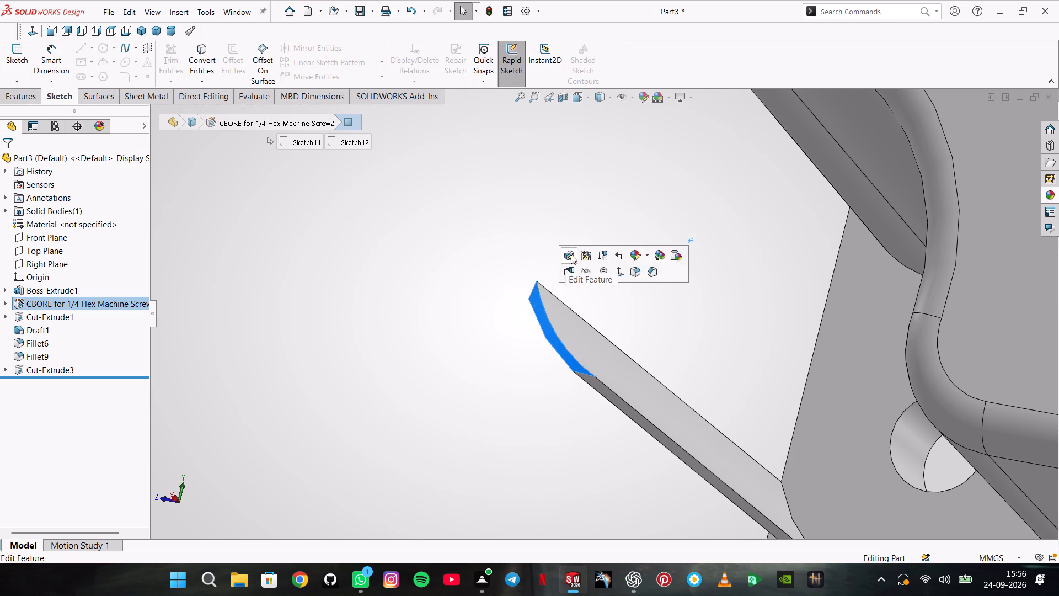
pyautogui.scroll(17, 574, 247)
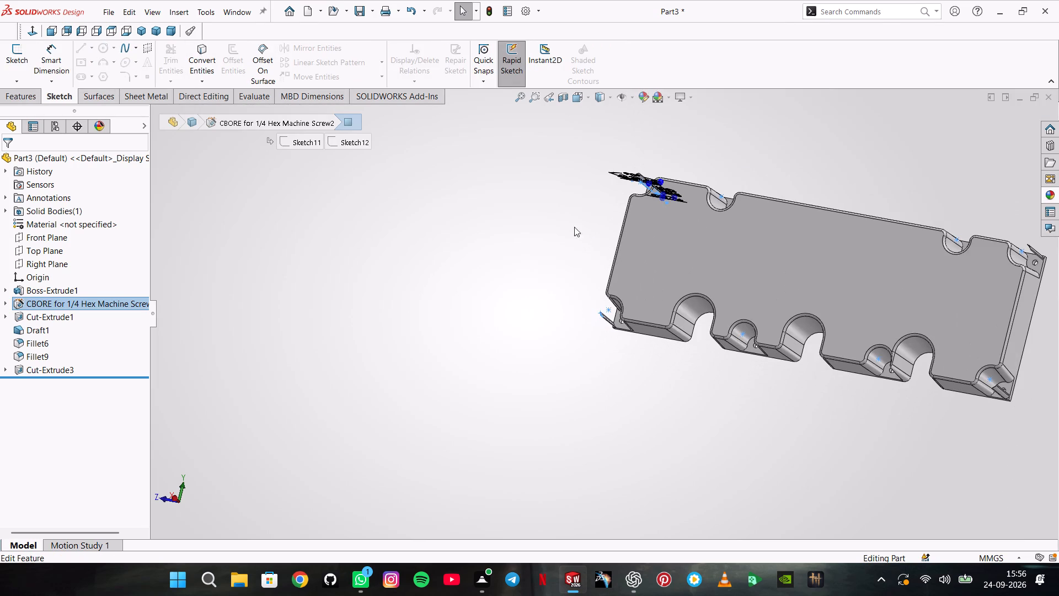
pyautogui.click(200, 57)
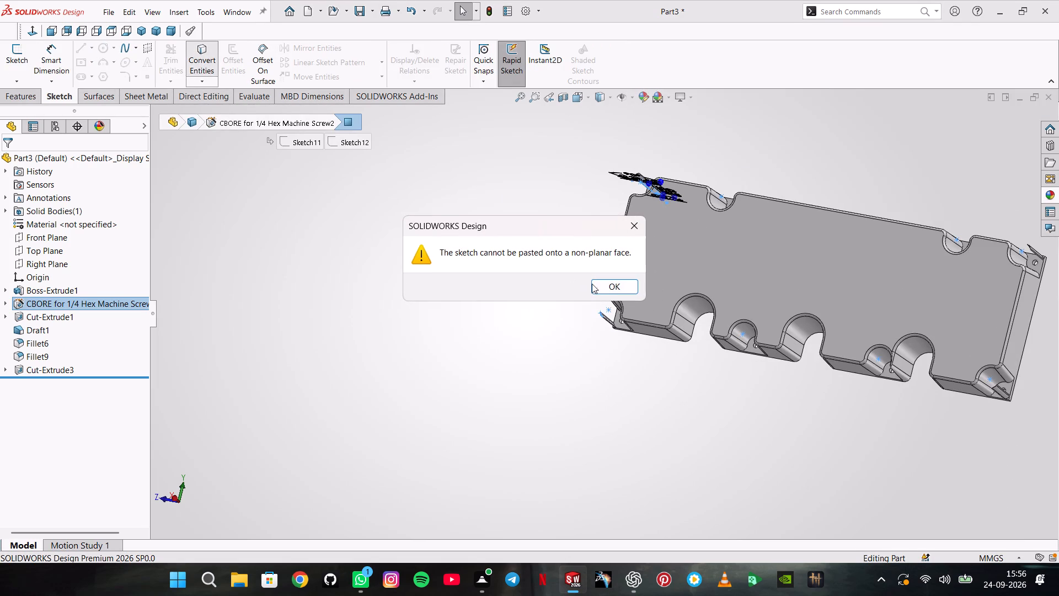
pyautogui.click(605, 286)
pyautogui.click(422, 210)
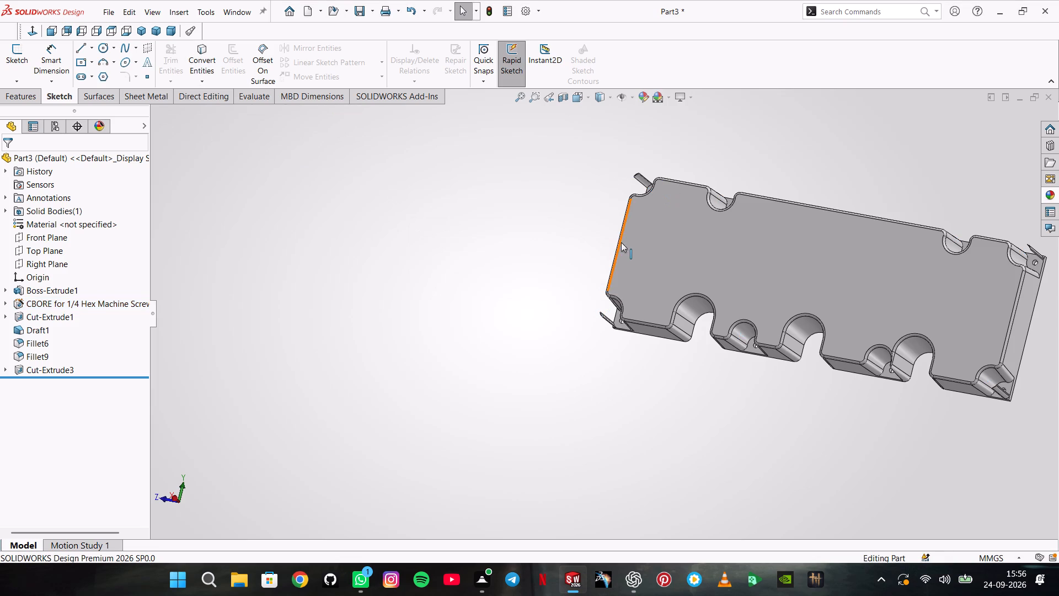
# Start a new sketch on the block's large flat face.
pyautogui.click(644, 244)
pyautogui.click(695, 212)
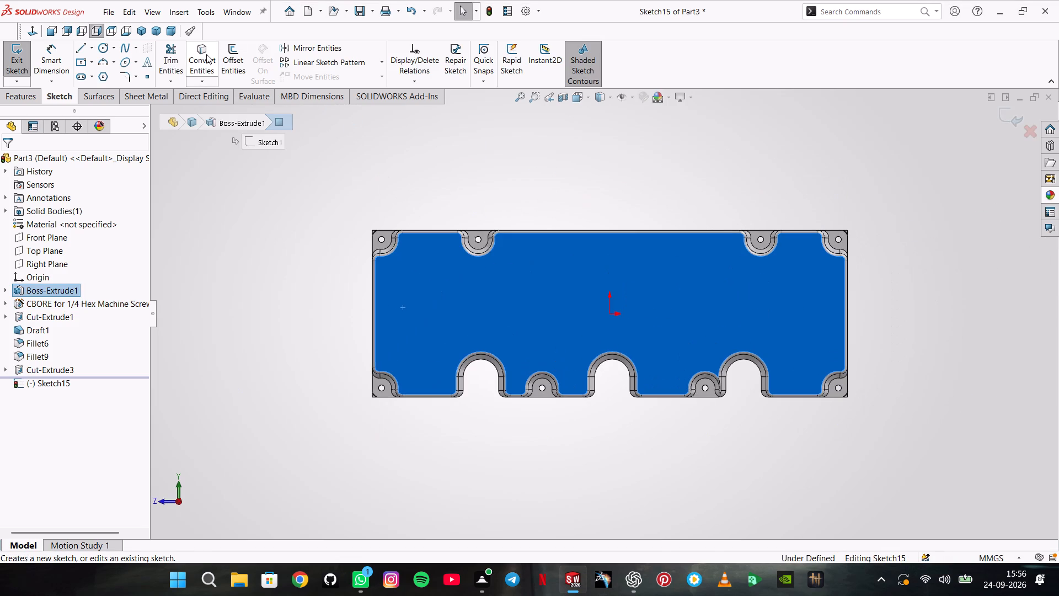
pyautogui.click(339, 162)
# Convert the four narrow curved sliver faces at the block's outer corners into sketch entities.
pyautogui.click(200, 52)
pyautogui.scroll(-8, 345, 222)
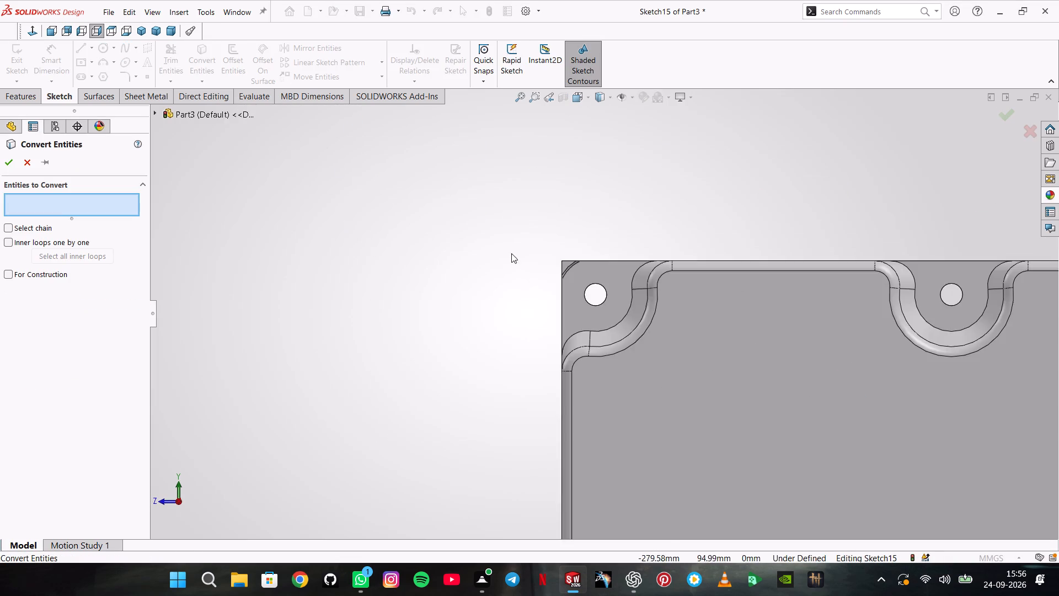
pyautogui.scroll(-4, 511, 253)
pyautogui.scroll(-4, 796, 311)
pyautogui.click(563, 274)
pyautogui.scroll(3, 857, 228)
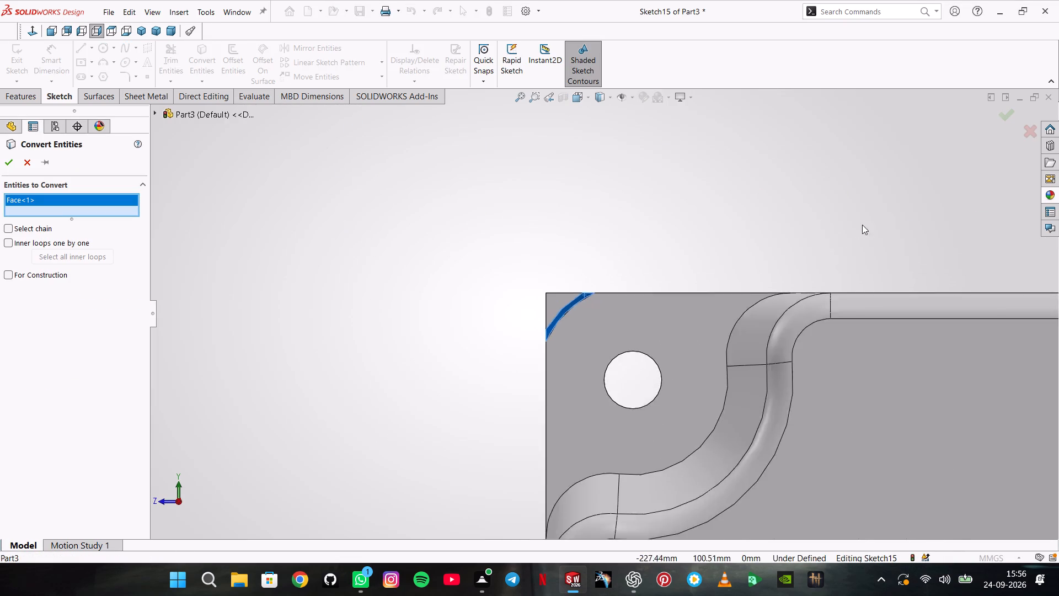
pyautogui.scroll(11, 862, 225)
pyautogui.scroll(4, 1001, 294)
pyautogui.scroll(-7, 956, 292)
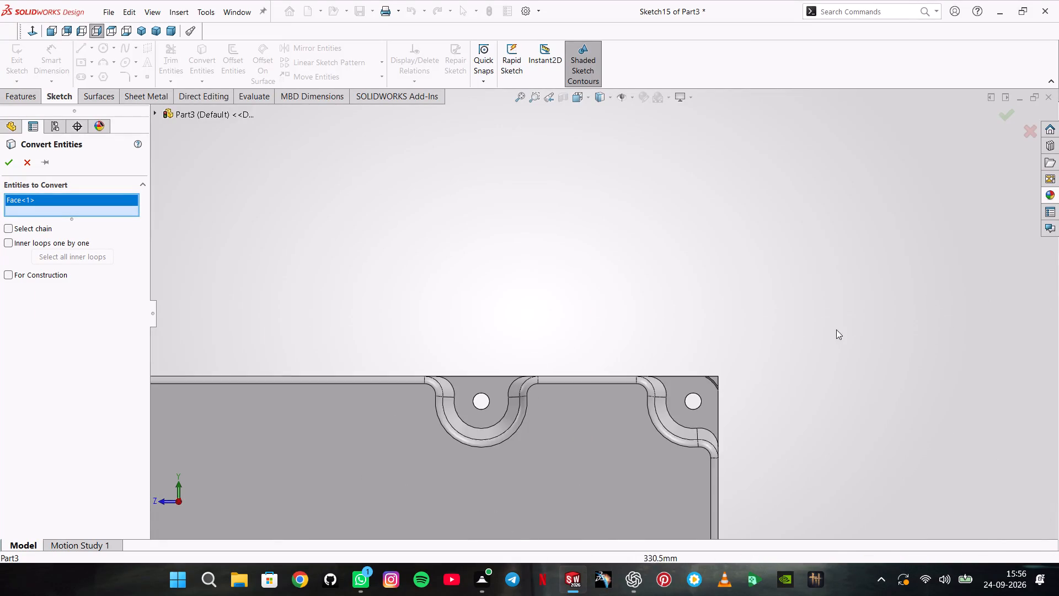
pyautogui.scroll(-7, 755, 352)
pyautogui.scroll(-5, 638, 425)
pyautogui.click(653, 342)
pyautogui.scroll(4, 650, 339)
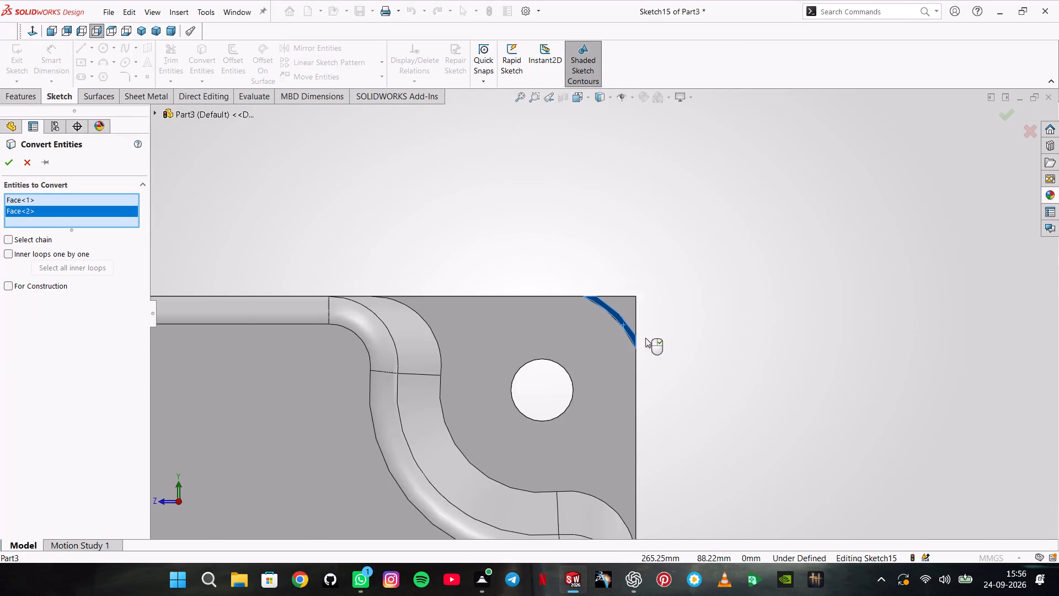
pyautogui.scroll(16, 645, 338)
pyautogui.scroll(-13, 597, 390)
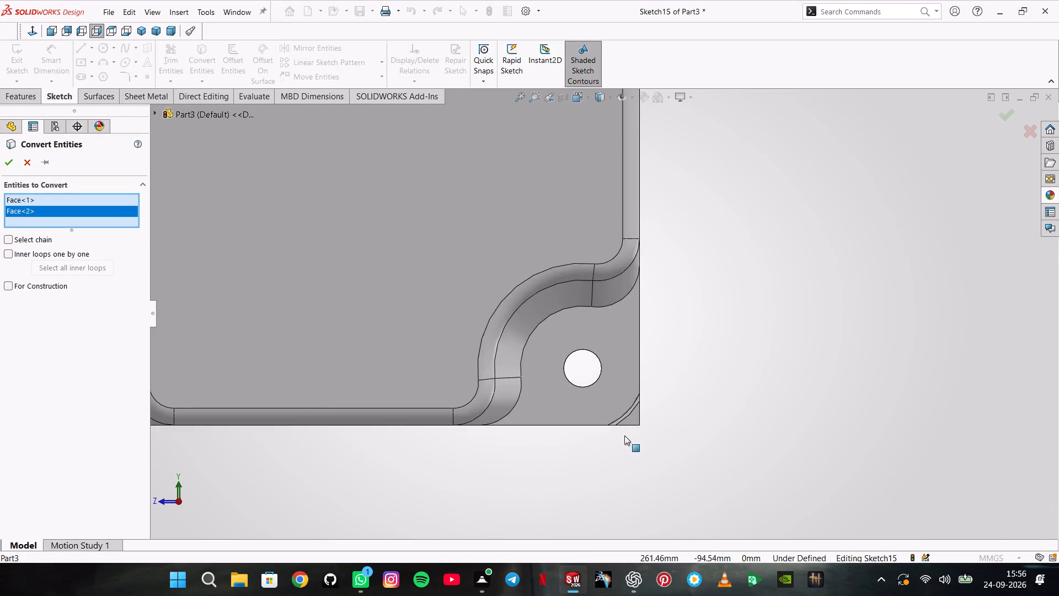
pyautogui.scroll(-4, 624, 435)
pyautogui.scroll(-3, 622, 368)
pyautogui.click(635, 304)
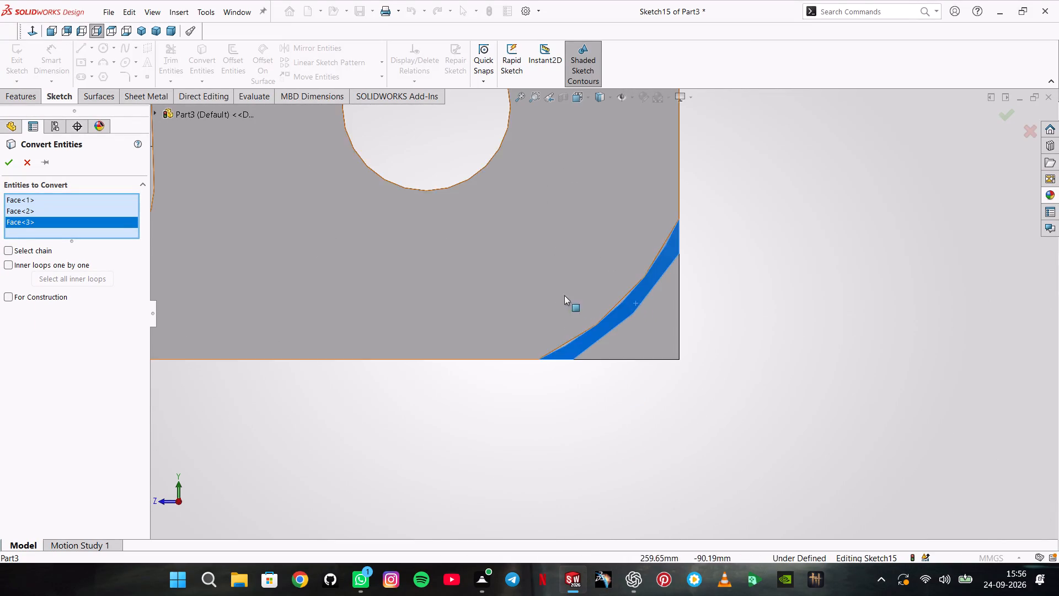
pyautogui.scroll(18, 549, 284)
pyautogui.scroll(4, 201, 290)
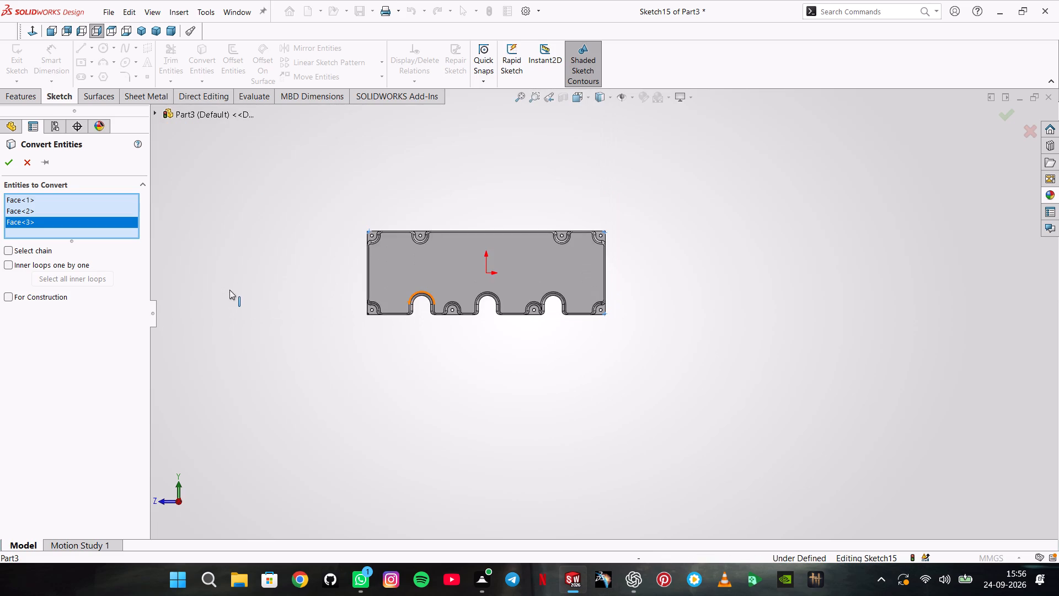
pyautogui.scroll(-14, 403, 290)
pyautogui.scroll(6, 517, 392)
pyautogui.scroll(-6, 658, 393)
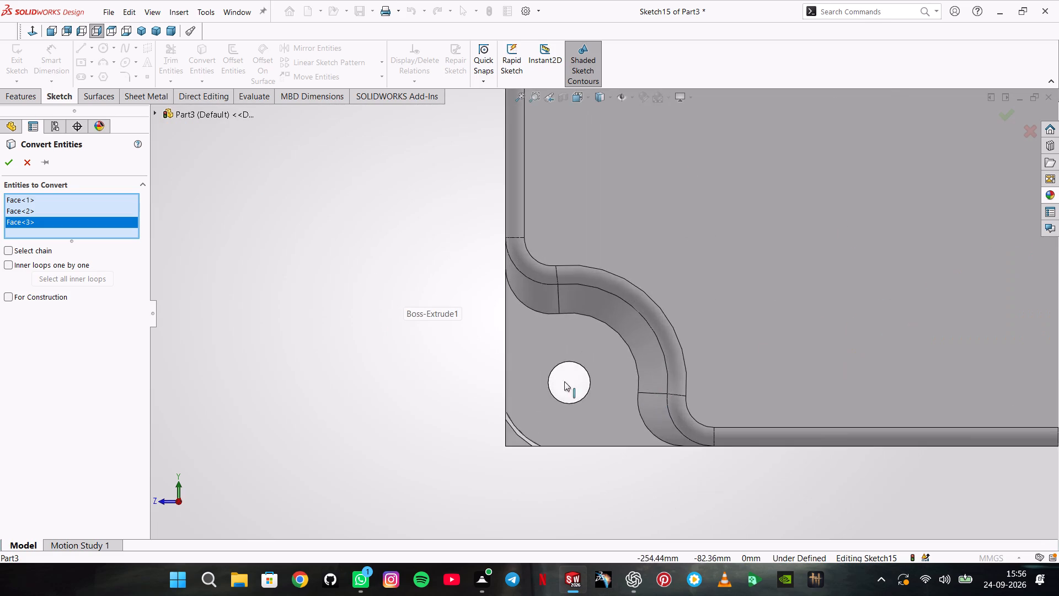
pyautogui.scroll(-9, 549, 384)
pyautogui.click(408, 470)
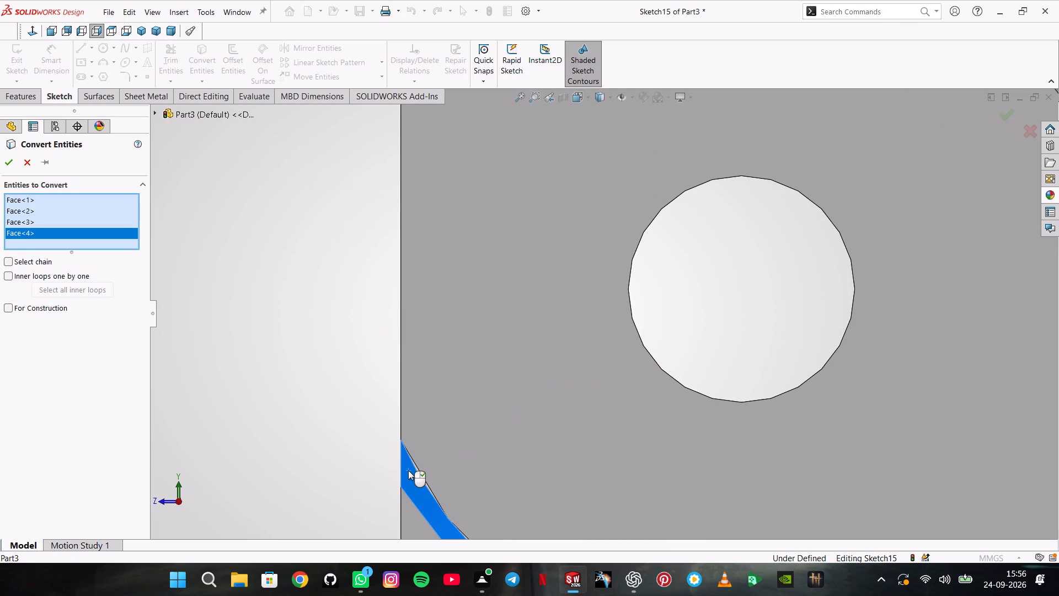
pyautogui.click(7, 164)
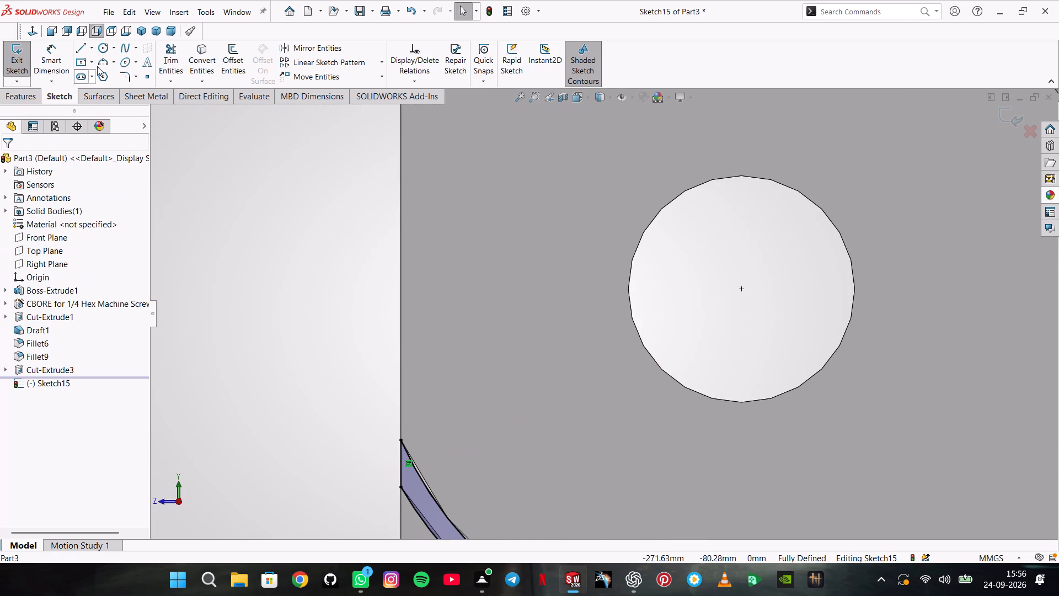
# Cut-extrude the four corner sliver profiles with the Up To Surface end condition, ending at a corner counterbore's floor.
pyautogui.click(34, 97)
pyautogui.click(223, 57)
pyautogui.scroll(3, 301, 137)
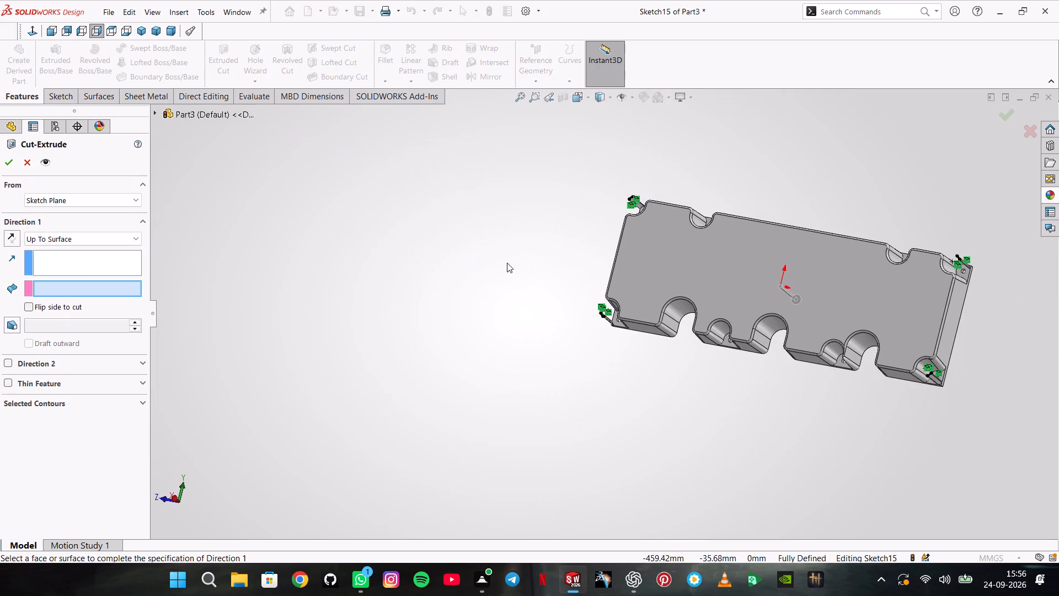
pyautogui.scroll(-6, 597, 301)
pyautogui.scroll(-3, 700, 358)
pyautogui.click(629, 371)
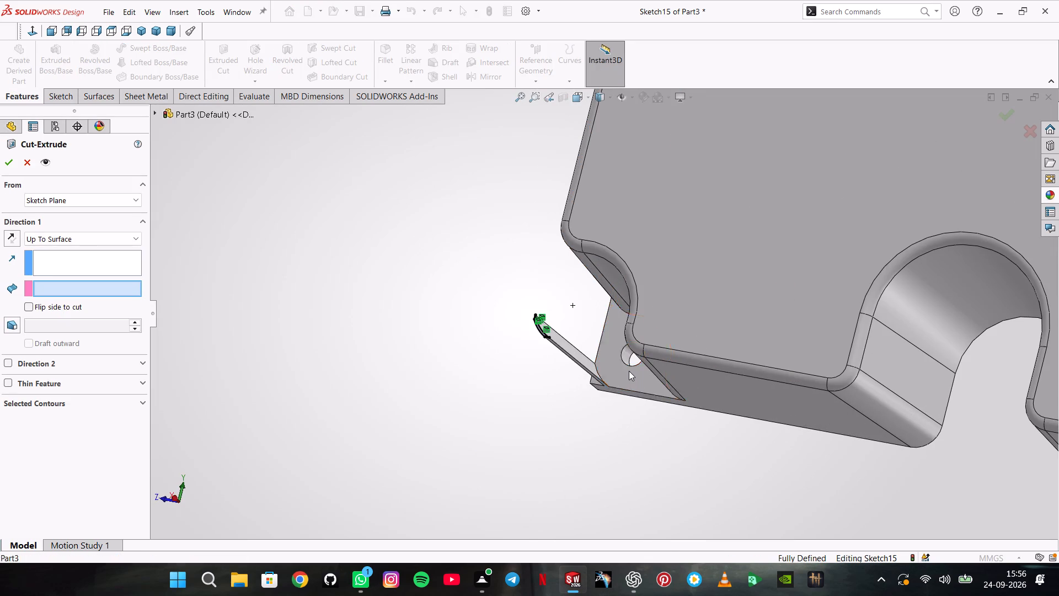
pyautogui.click(12, 168)
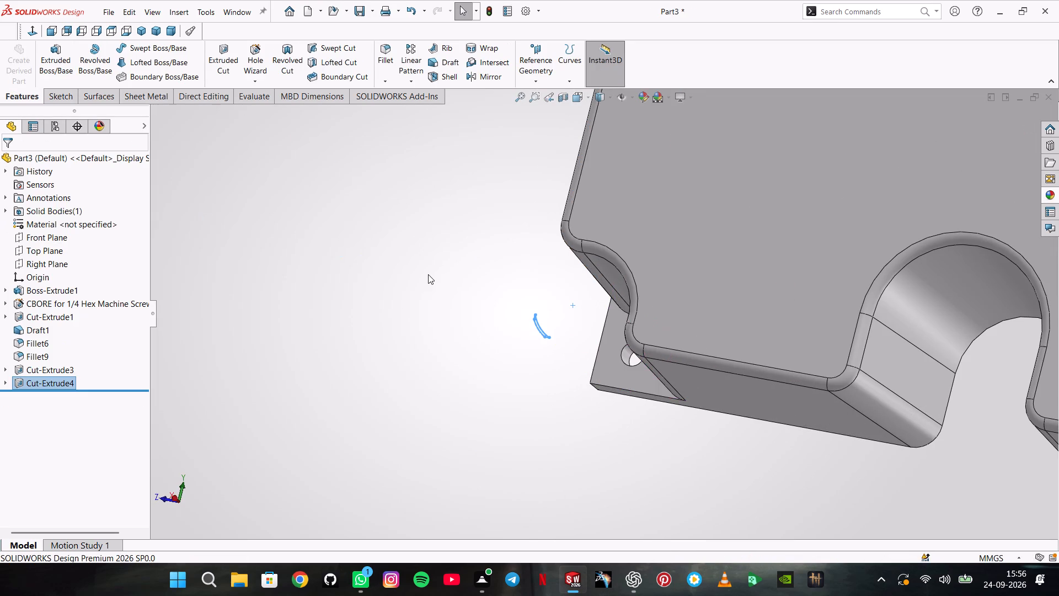
pyautogui.scroll(1, 545, 262)
pyautogui.click(534, 270)
pyautogui.scroll(11, 592, 268)
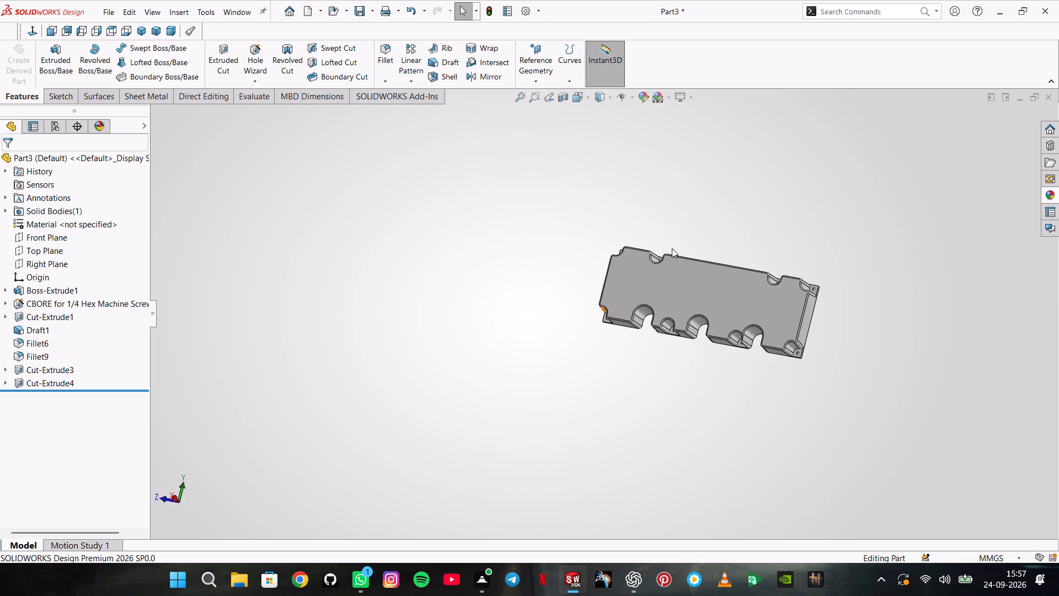
# Fillet the four short outer corner edges of the block's base with a symmetric 25.4 mm radius.
pyautogui.click(379, 52)
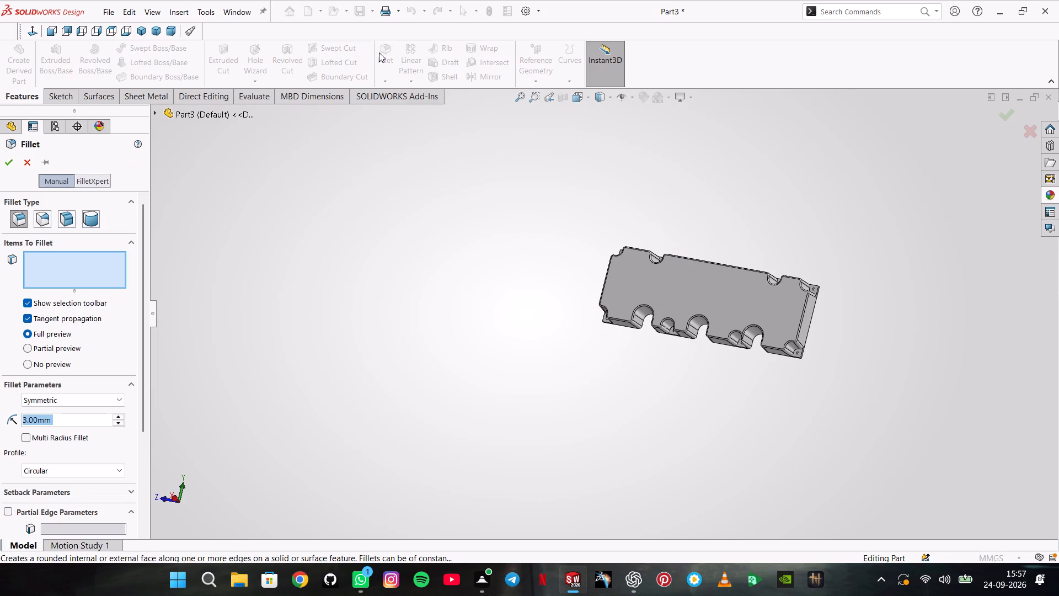
pyautogui.write('25.4')
pyautogui.press('Return')
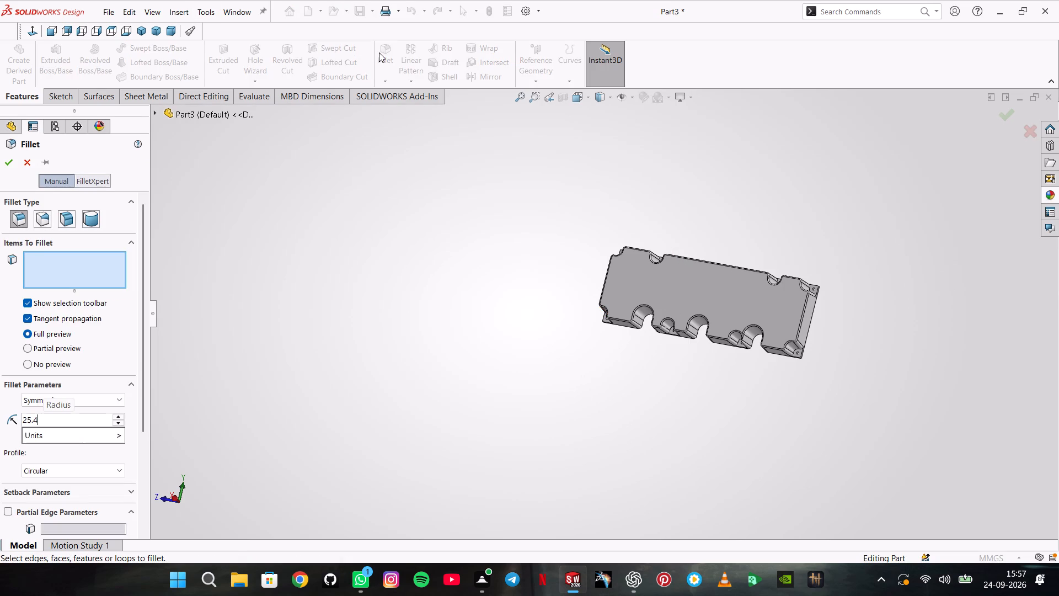
pyautogui.click(382, 180)
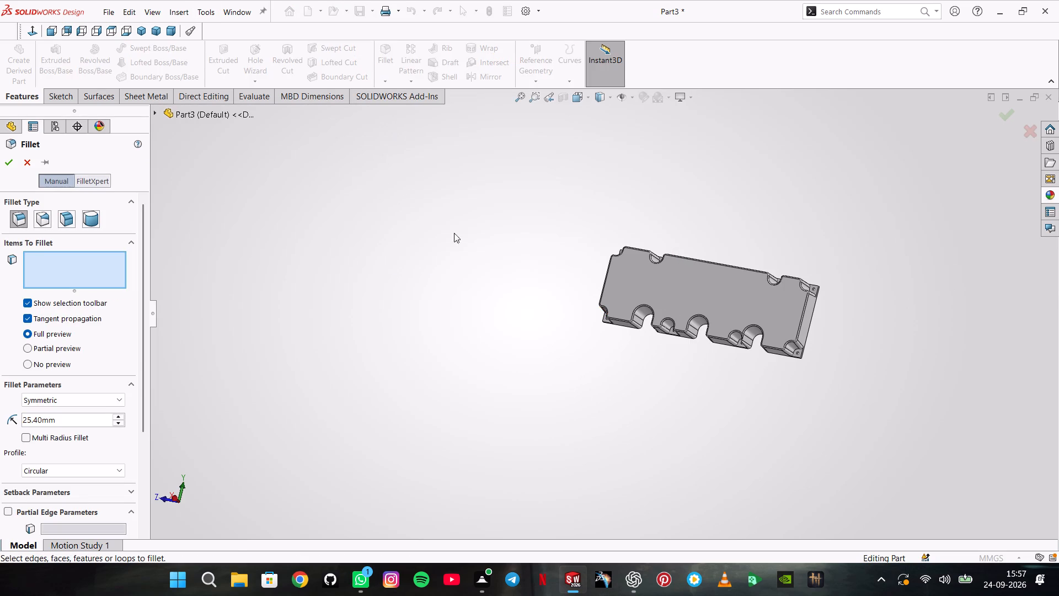
pyautogui.moveTo(606, 325); pyautogui.dragTo(686, 280, button='middle')
pyautogui.scroll(-7, 670, 296)
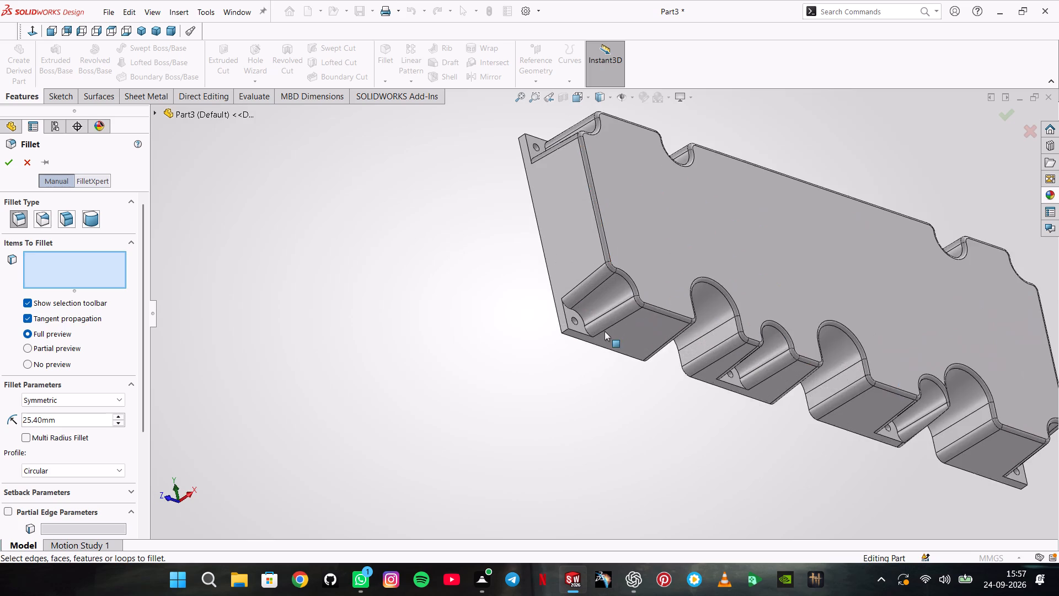
pyautogui.scroll(-3, 605, 331)
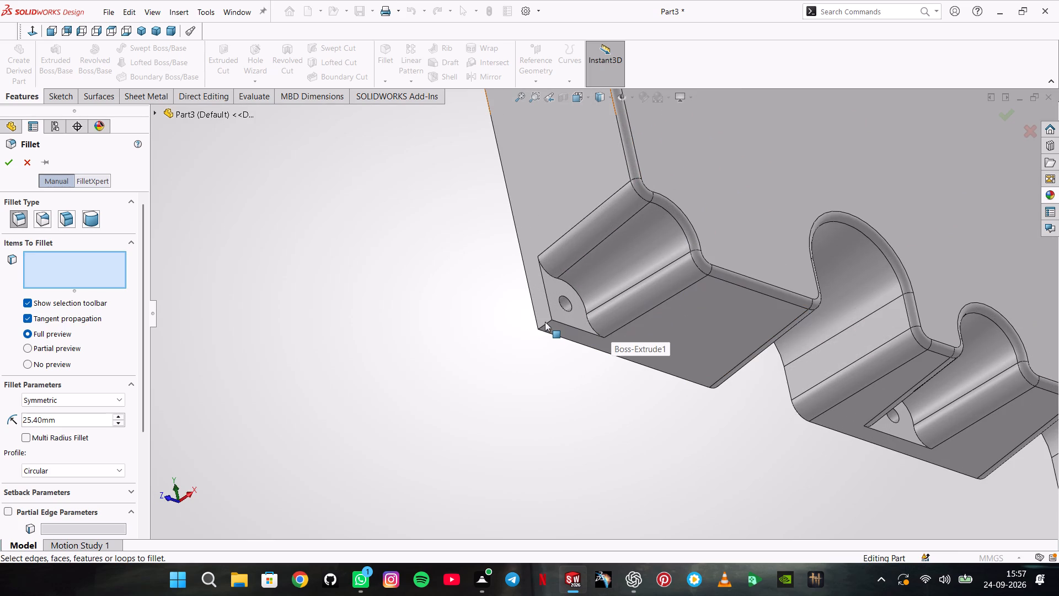
pyautogui.click(546, 323)
pyautogui.scroll(7, 728, 311)
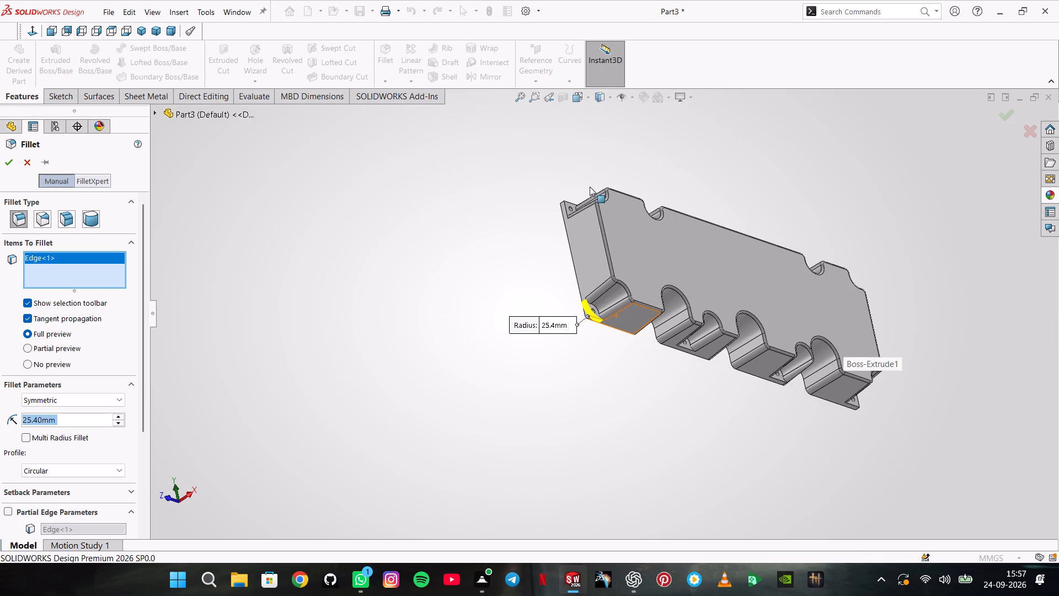
pyautogui.moveTo(576, 183); pyautogui.dragTo(592, 244, button='middle')
pyautogui.scroll(-5, 592, 244)
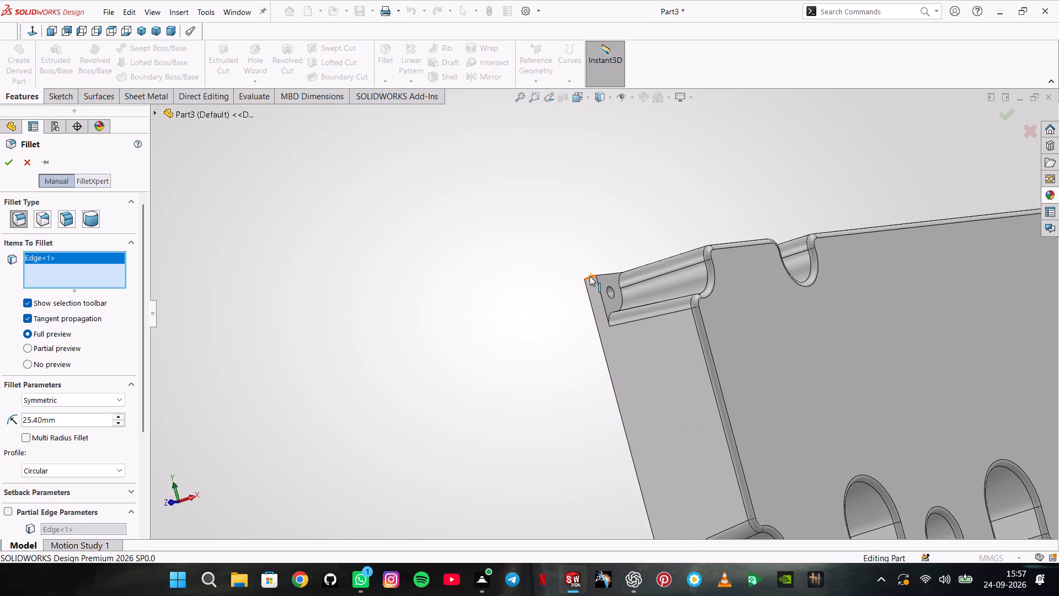
pyautogui.click(590, 276)
pyautogui.scroll(7, 843, 271)
pyautogui.moveTo(855, 258); pyautogui.dragTo(695, 366, button='middle')
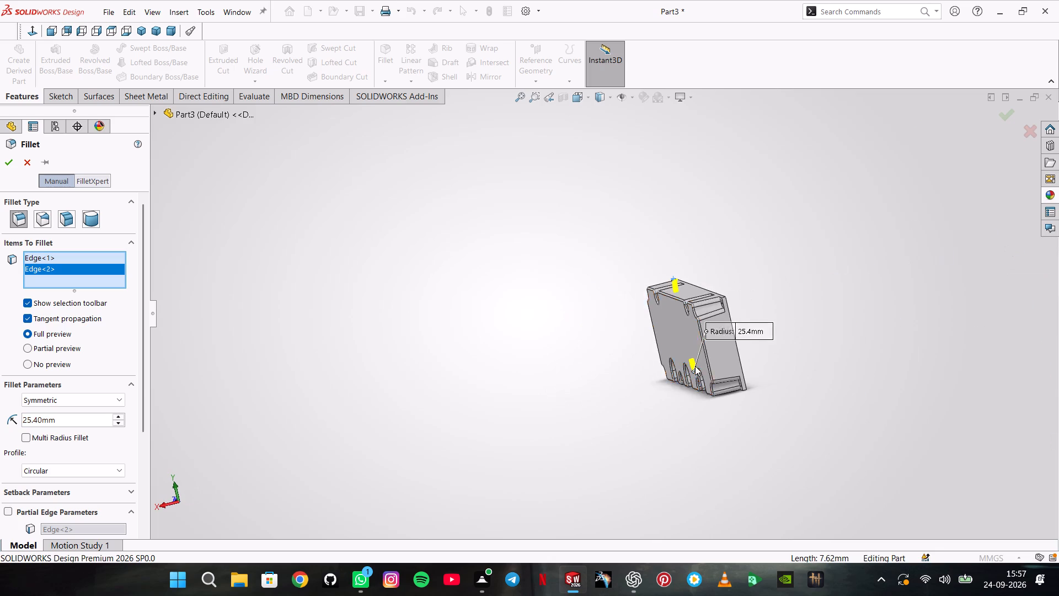
pyautogui.scroll(-6, 730, 272)
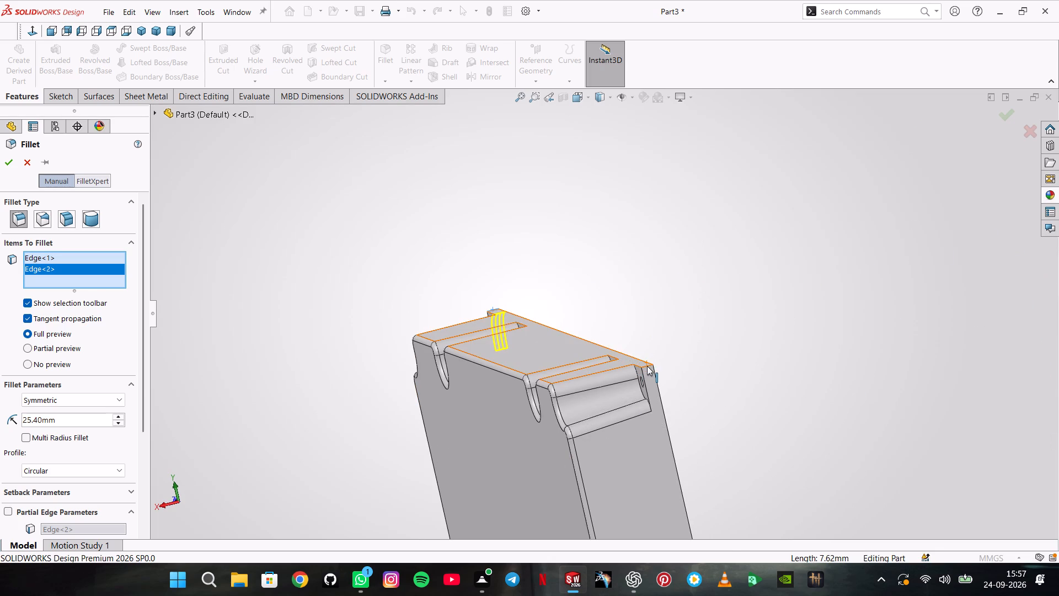
pyautogui.click(647, 366)
pyautogui.scroll(7, 664, 389)
pyautogui.moveTo(639, 454); pyautogui.dragTo(650, 294, button='middle')
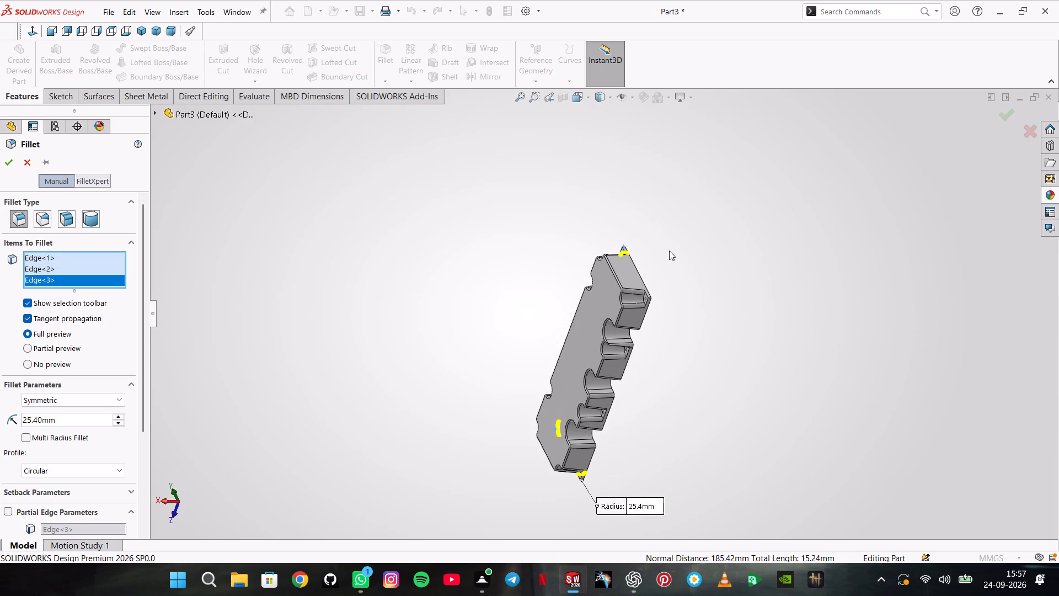
pyautogui.scroll(-6, 668, 251)
pyautogui.scroll(-4, 529, 404)
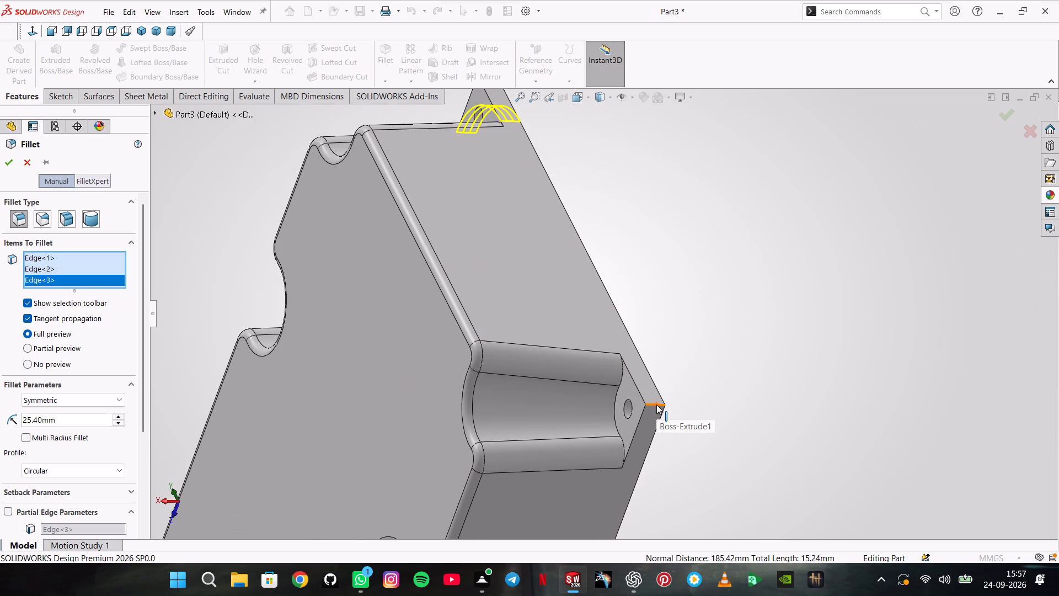
pyautogui.click(657, 405)
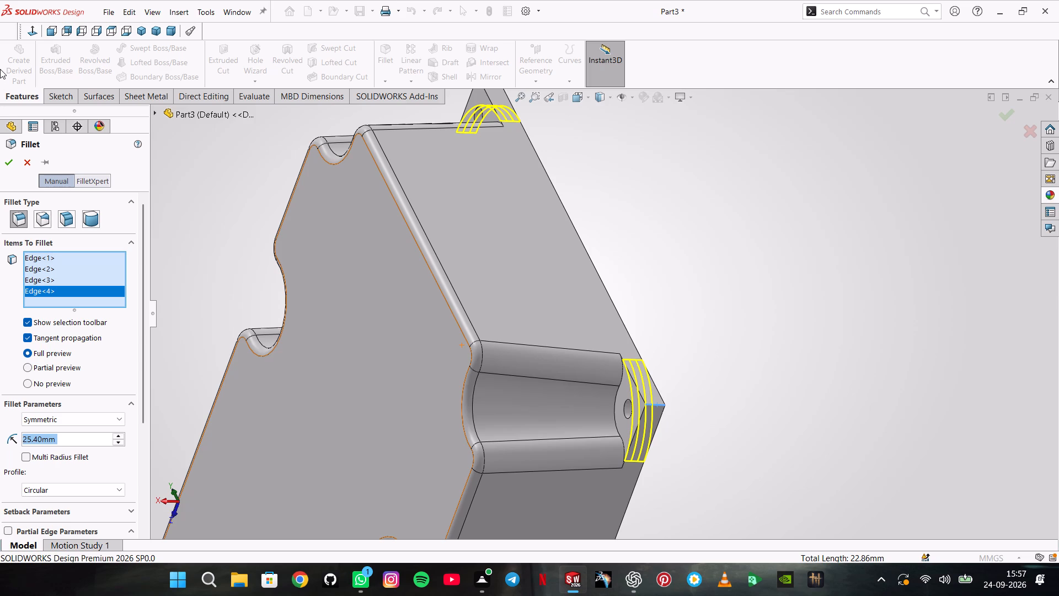
pyautogui.click(1, 156)
pyautogui.click(704, 248)
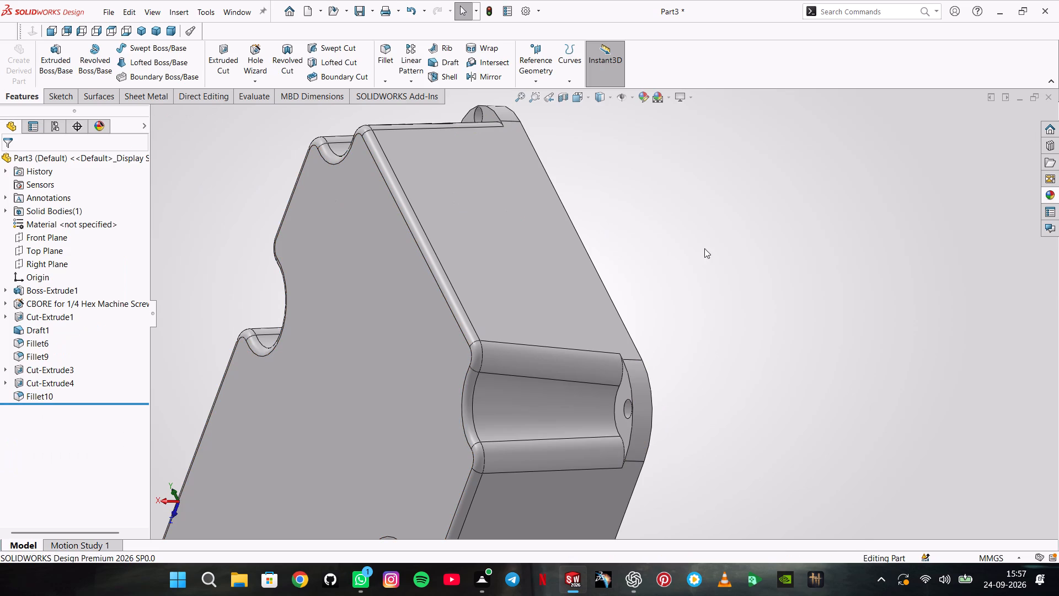
# Try to shell the block with a 6.35 mm wall thickness, removing its large flat base face.
pyautogui.scroll(6, 532, 248)
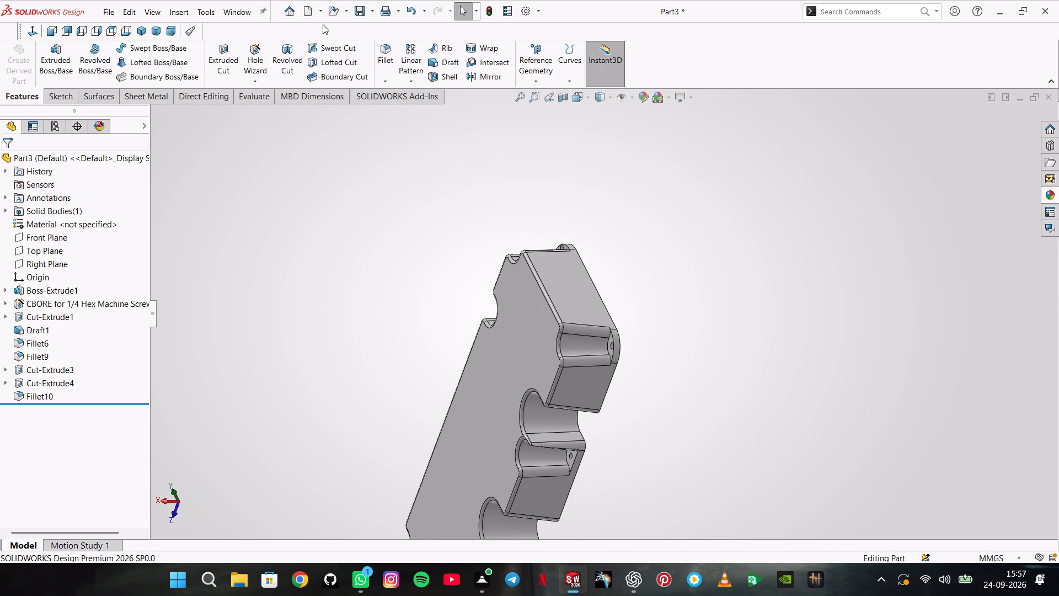
pyautogui.click(159, 29)
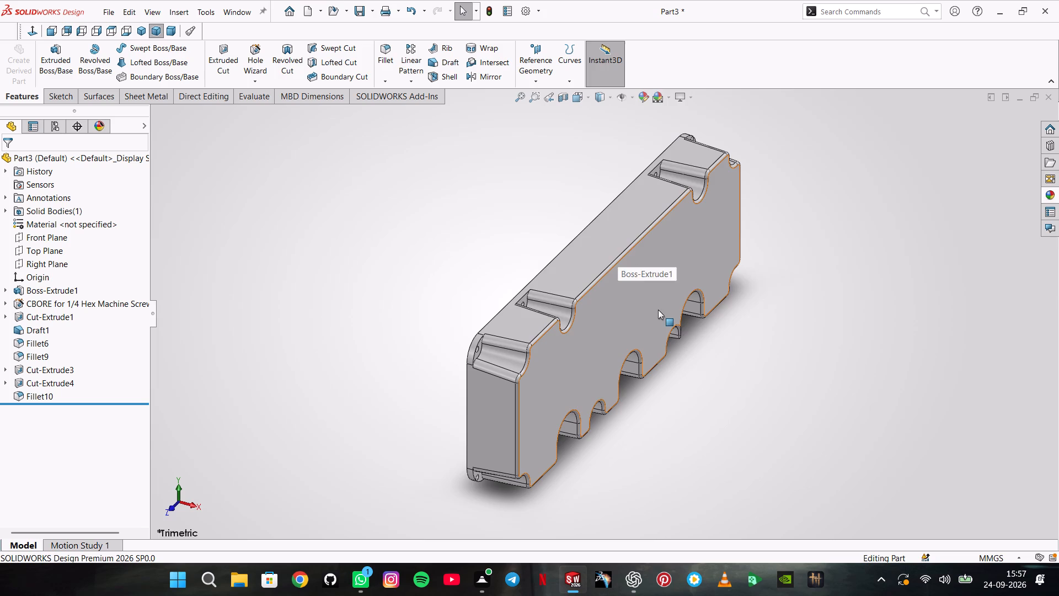
pyautogui.moveTo(560, 247); pyautogui.dragTo(676, 253, button='middle')
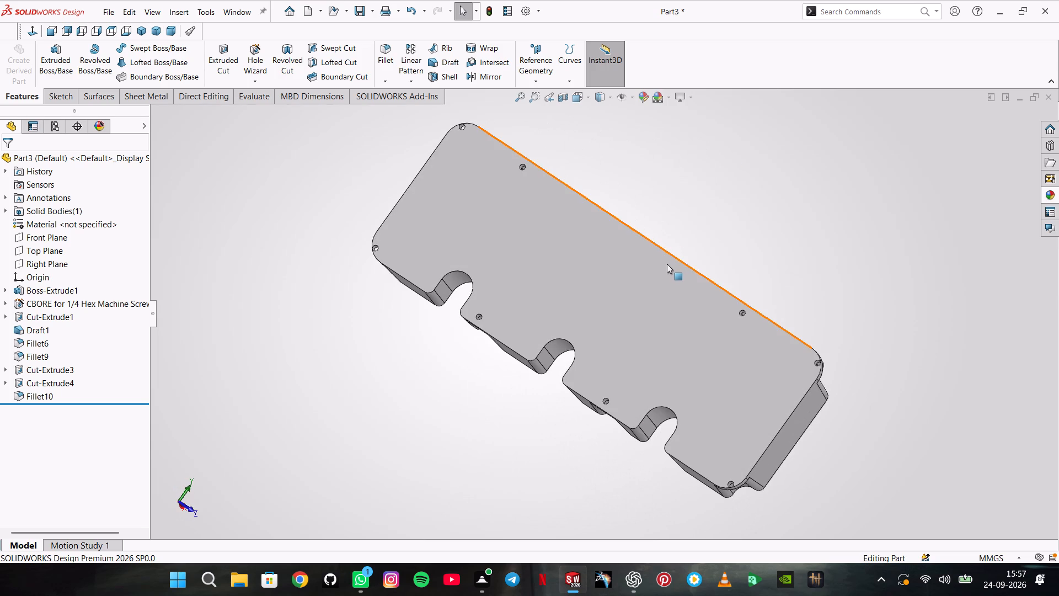
pyautogui.click(447, 76)
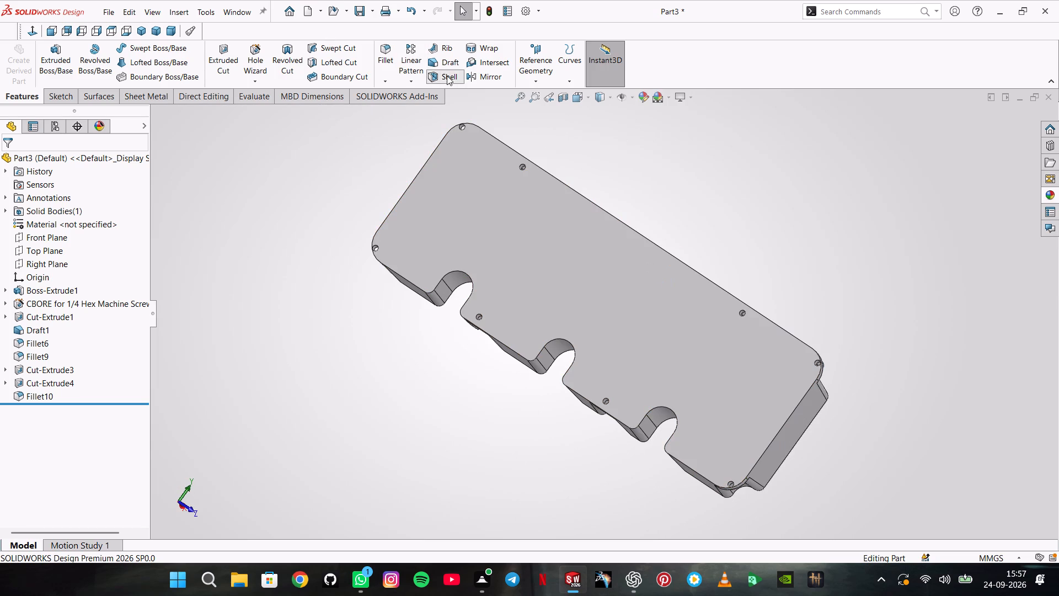
pyautogui.click(481, 210)
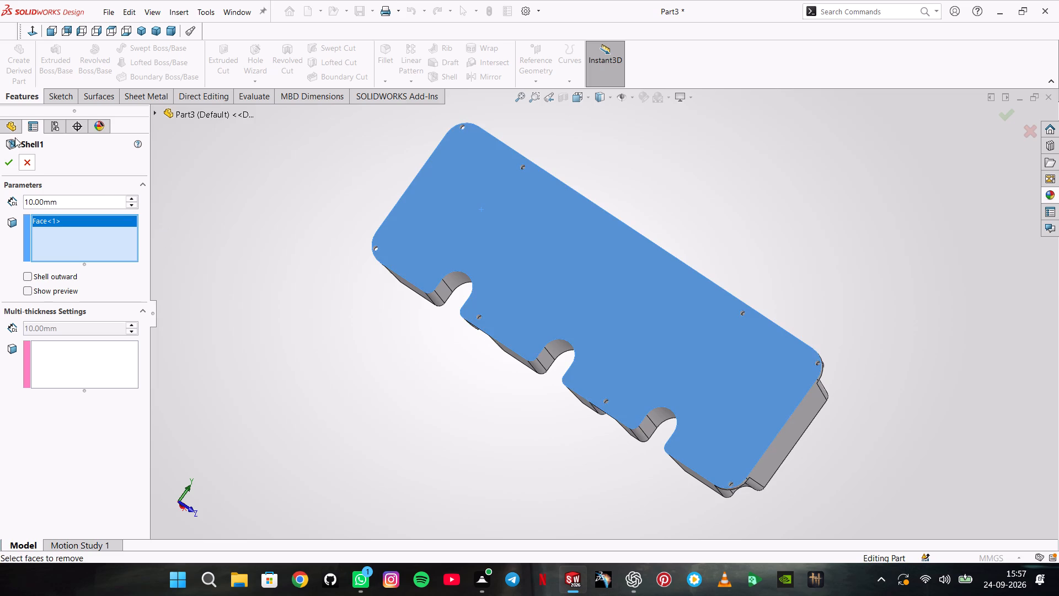
pyautogui.doubleClick(71, 201)
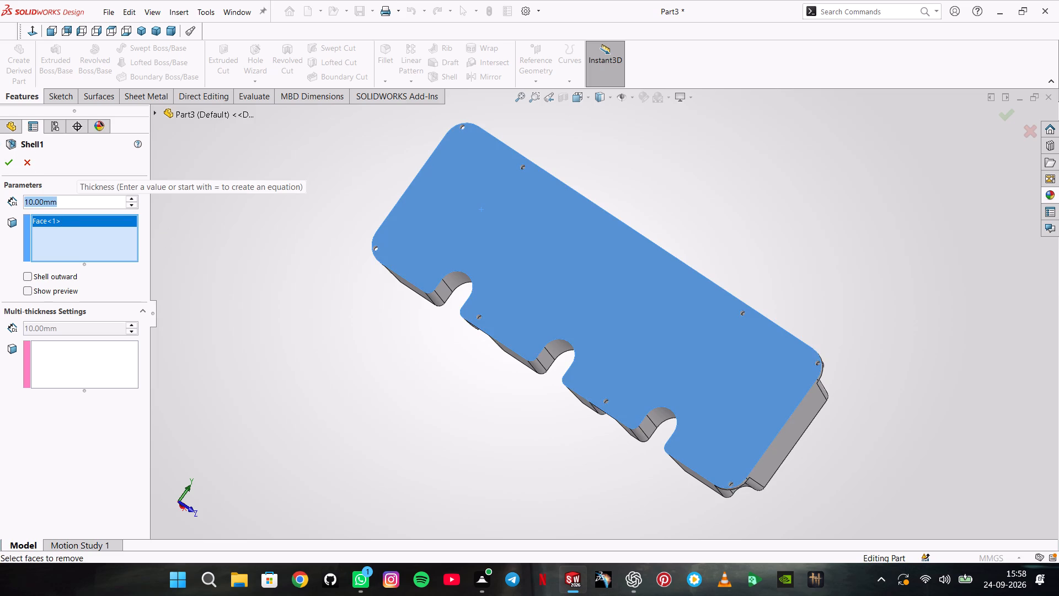
pyautogui.write('6.35')
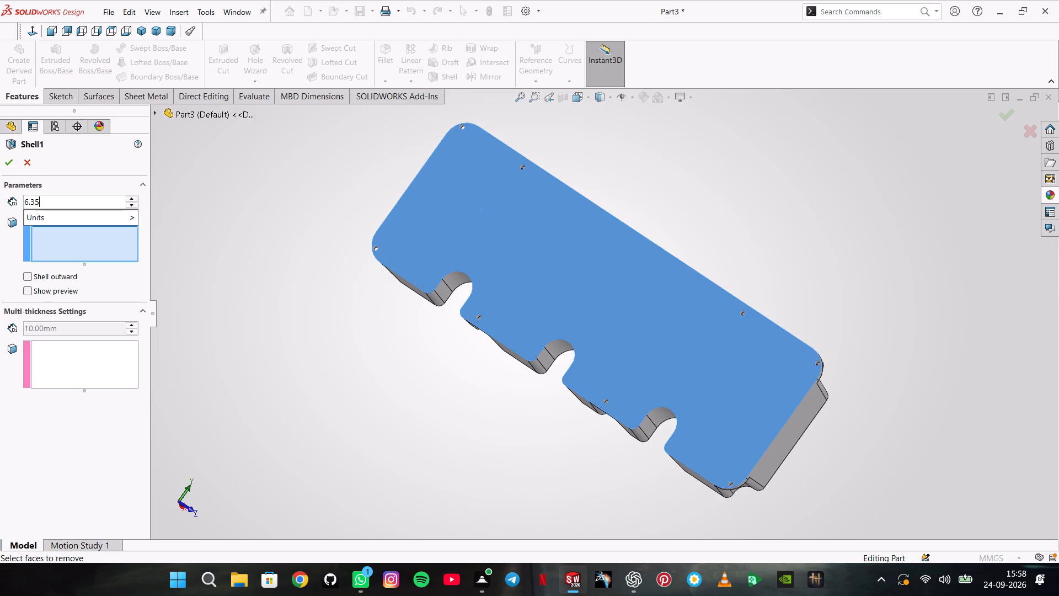
pyautogui.press('Return')
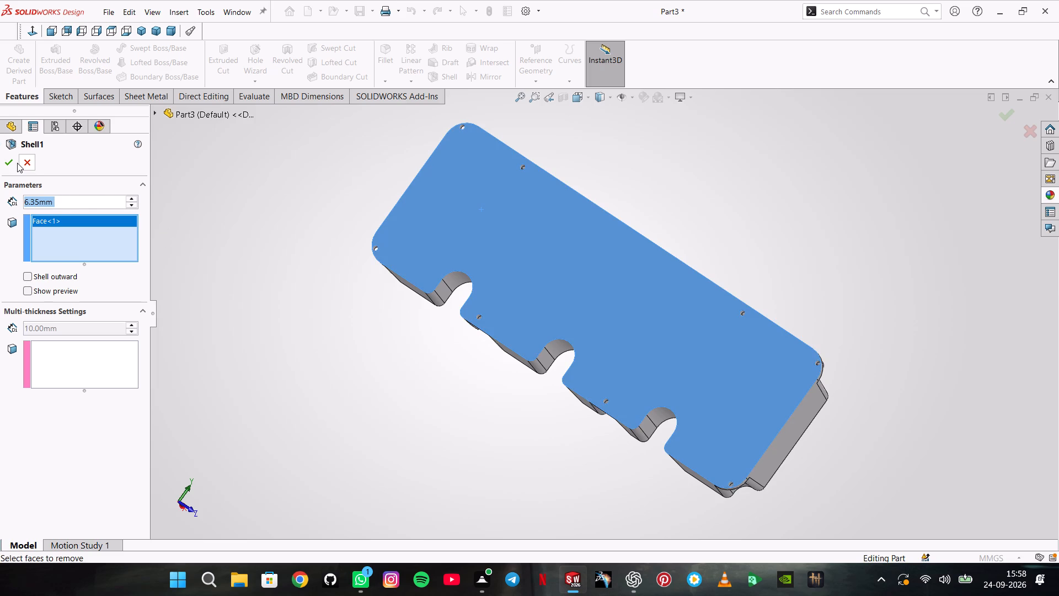
pyautogui.click(15, 163)
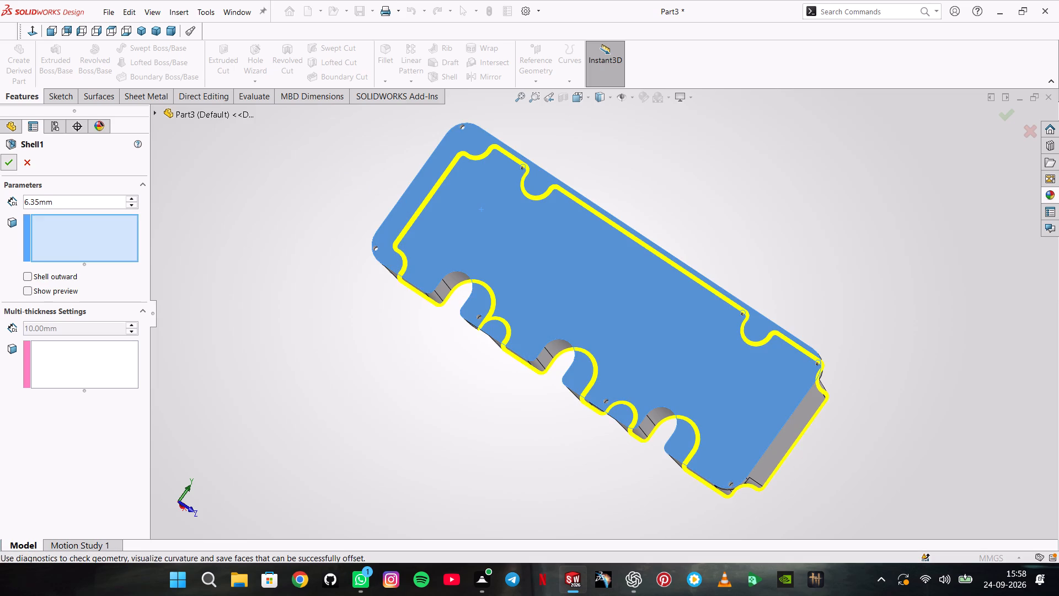
pyautogui.click(239, 242)
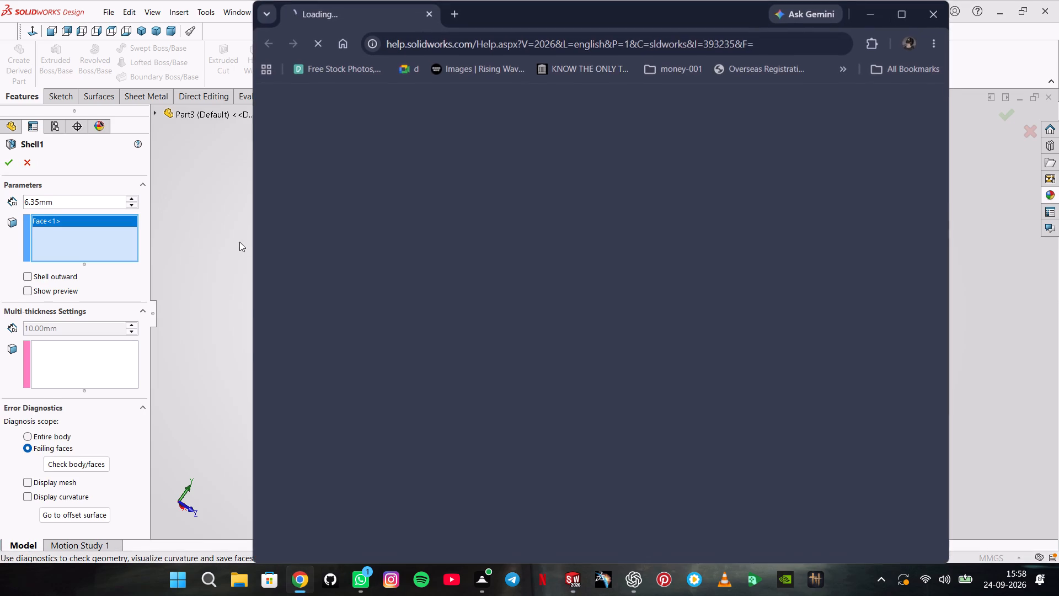
pyautogui.click(923, 20)
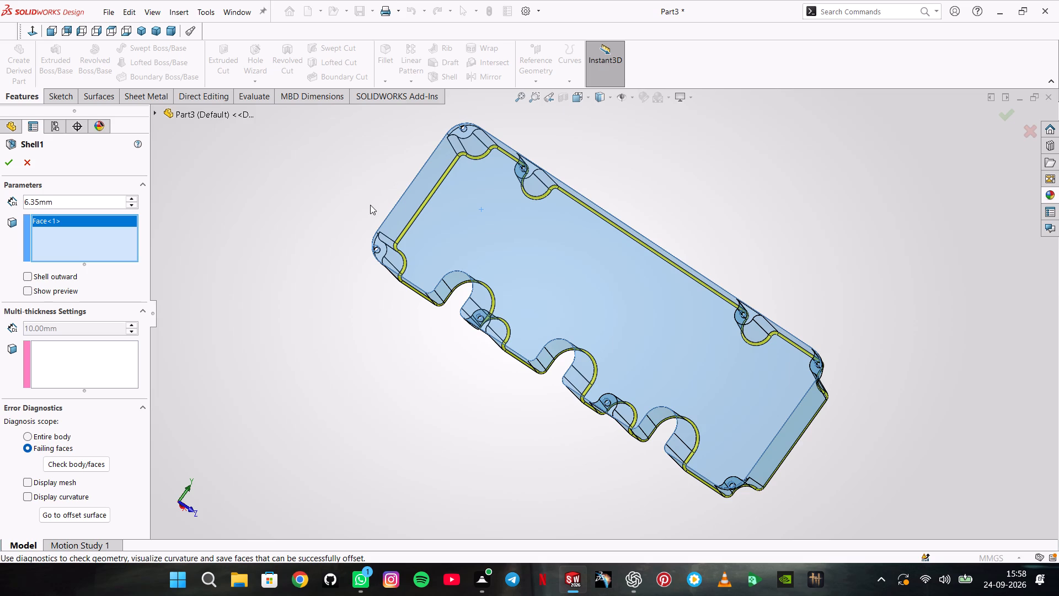
# Set the shell's wall thickness to 5.35 mm and complete the shell.
pyautogui.doubleClick(85, 203)
pyautogui.write('5.35')
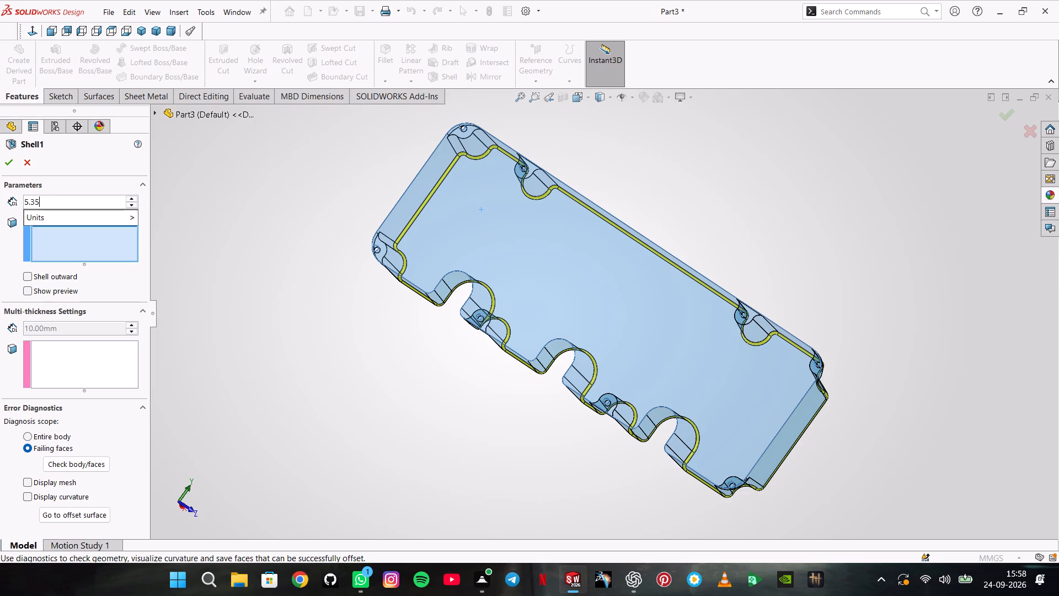
pyautogui.press('Return')
pyautogui.press('Return')
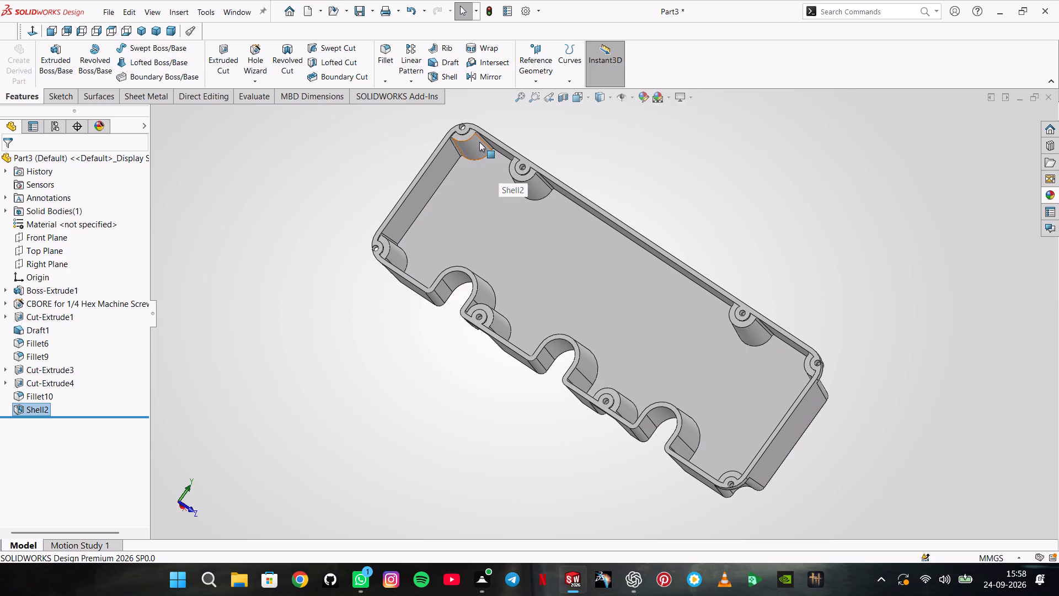
# Fillet the inner floor edge loop of the shelled cavity with a symmetric 5 mm radius and tangent propagation.
pyautogui.click(388, 49)
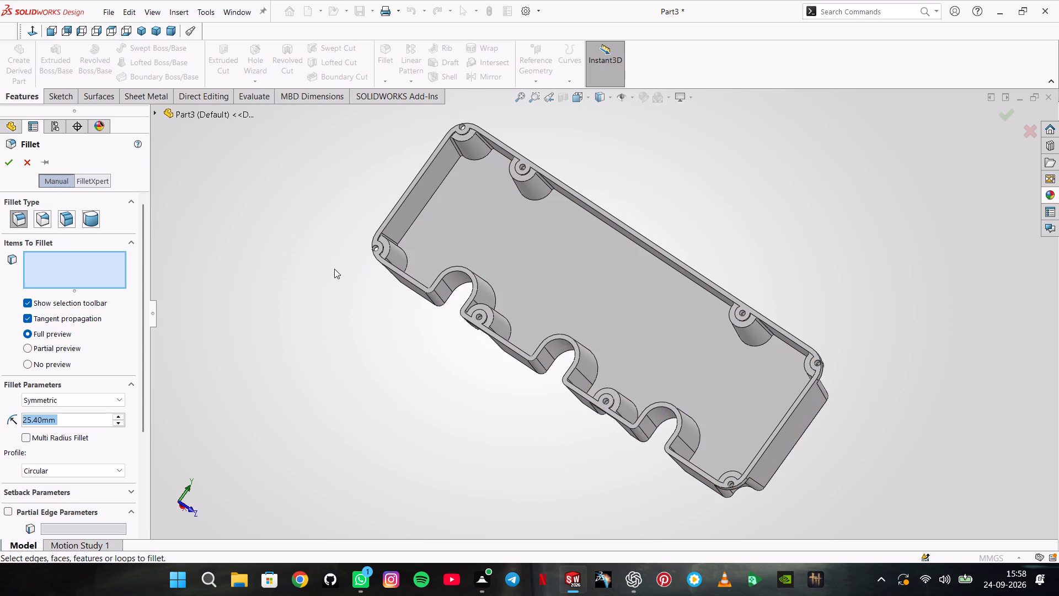
pyautogui.press('5')
pyautogui.press('Return')
pyautogui.click(502, 156)
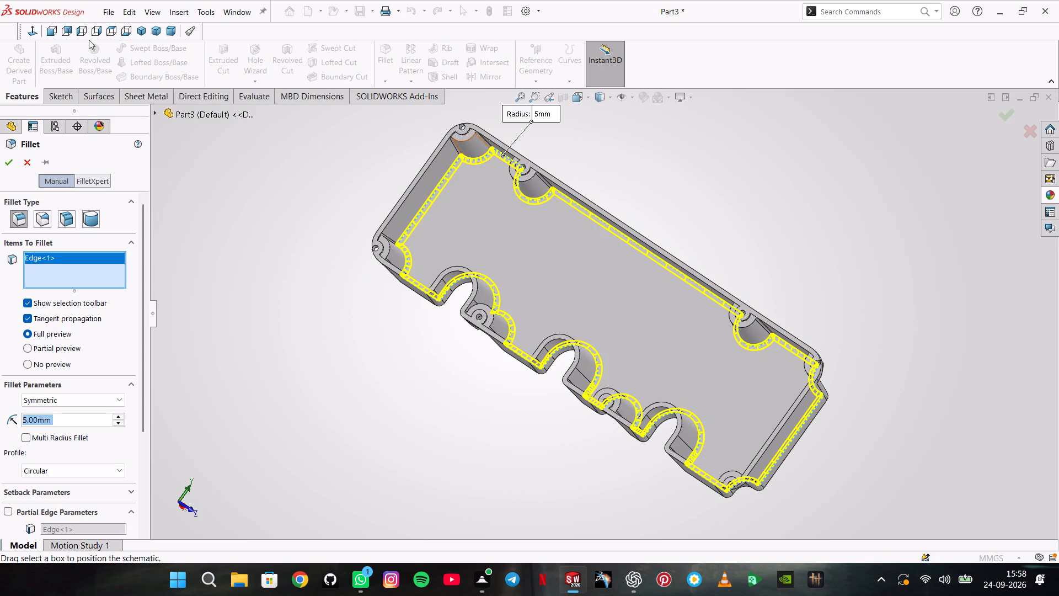
pyautogui.click(3, 167)
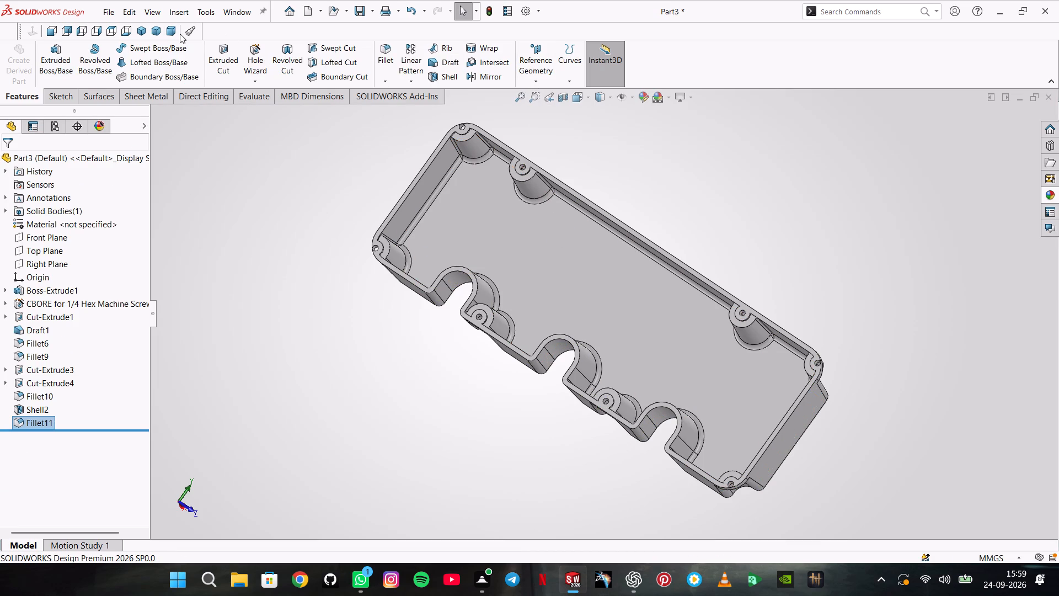
# Show the part in isometric view and apply the polished steel appearance to it.
pyautogui.click(159, 31)
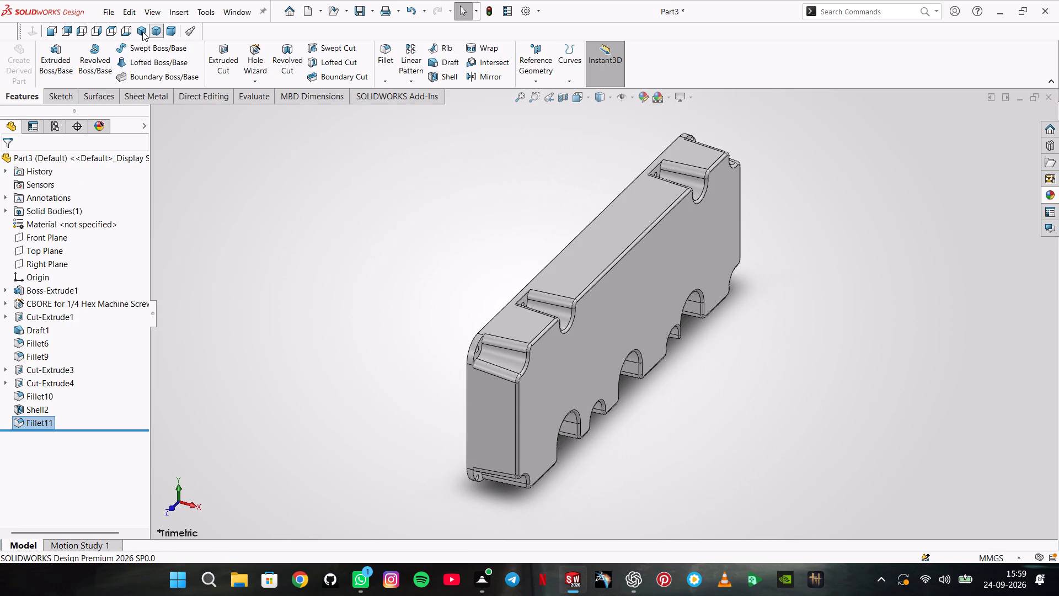
pyautogui.click(142, 31)
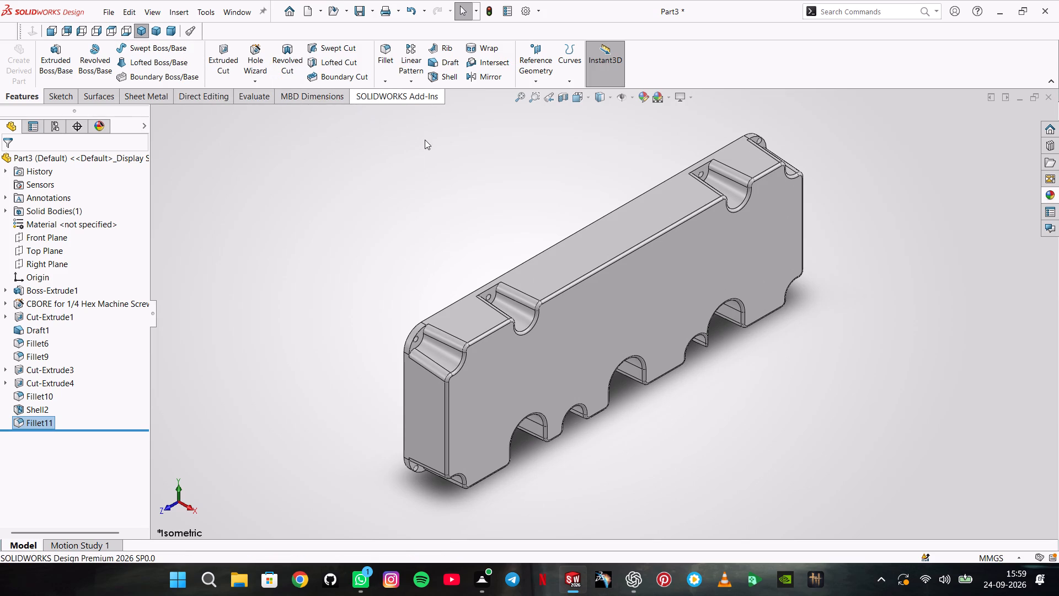
pyautogui.click(655, 93)
pyautogui.click(654, 93)
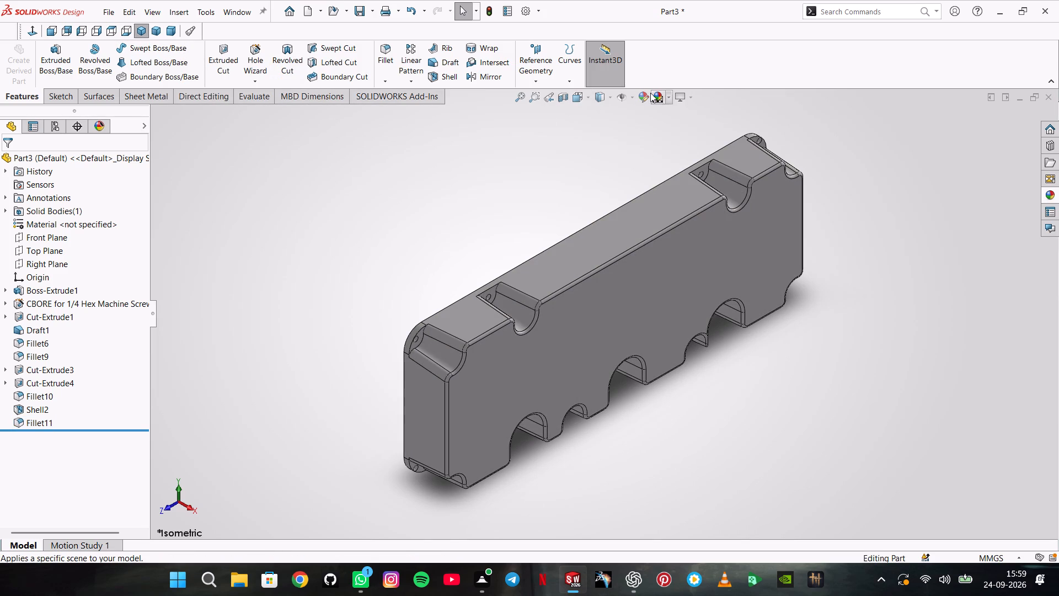
pyautogui.click(1045, 196)
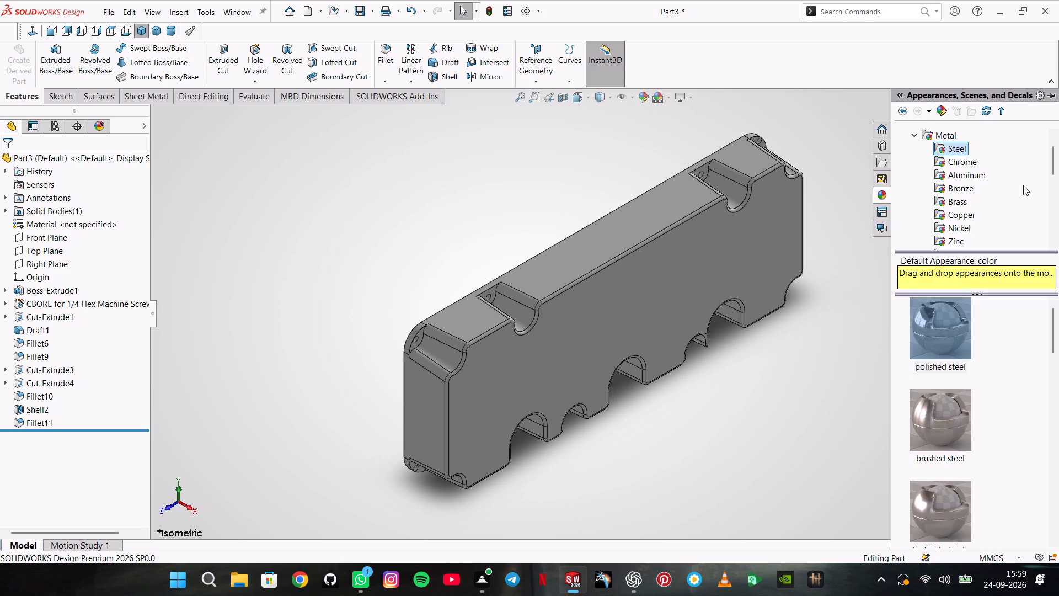
pyautogui.doubleClick(952, 313)
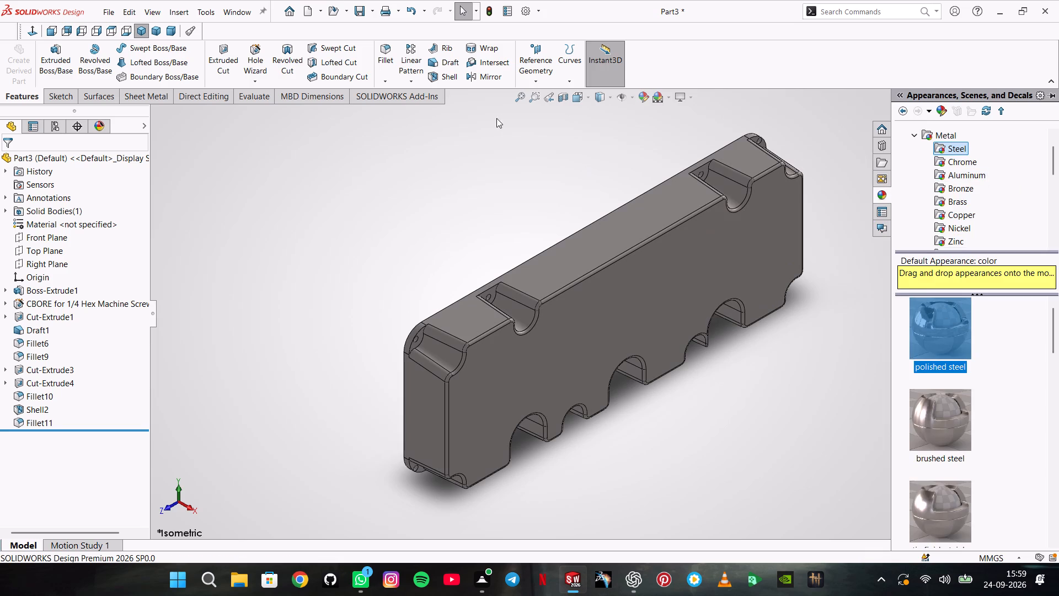
# Recolour the part's polished steel appearance to deep purple, with red 157, a reduced green value and blue 255.
pyautogui.click(645, 99)
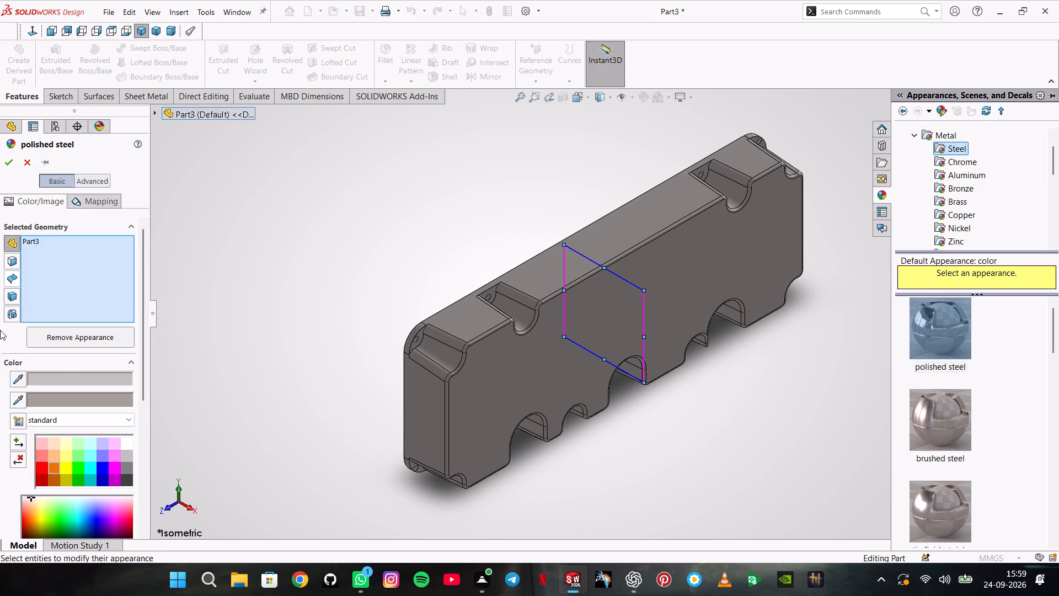
pyautogui.click(114, 461)
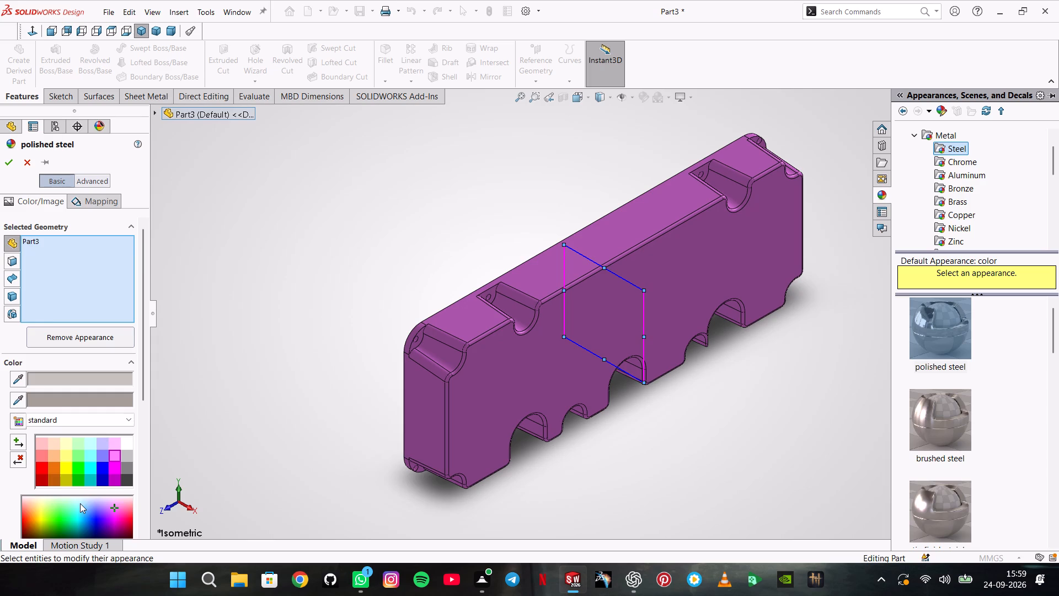
pyautogui.scroll(-2, 80, 503)
pyautogui.moveTo(131, 483); pyautogui.dragTo(122, 482)
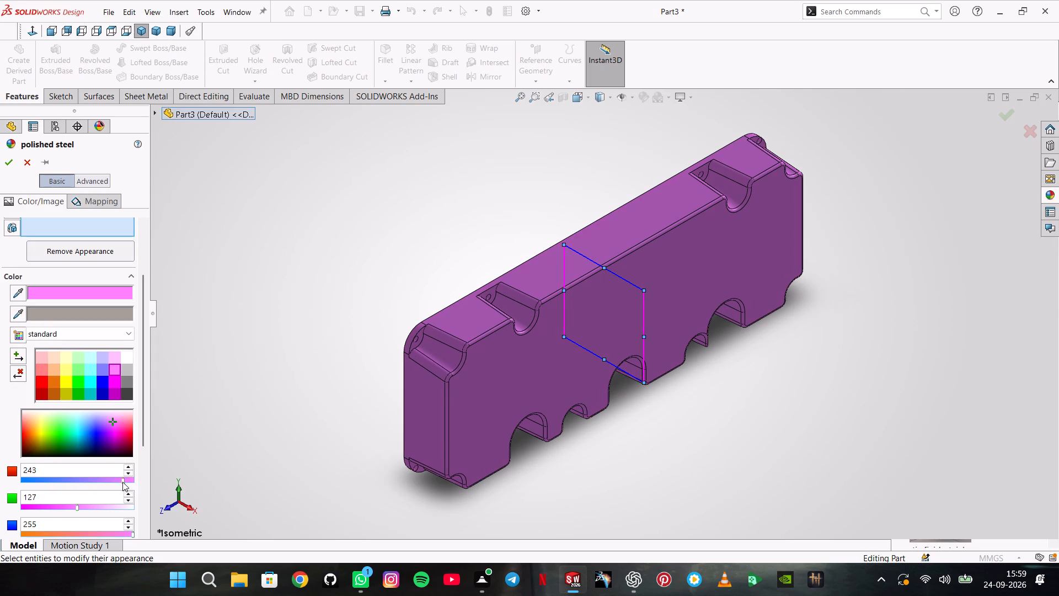
pyautogui.moveTo(122, 482); pyautogui.dragTo(92, 481)
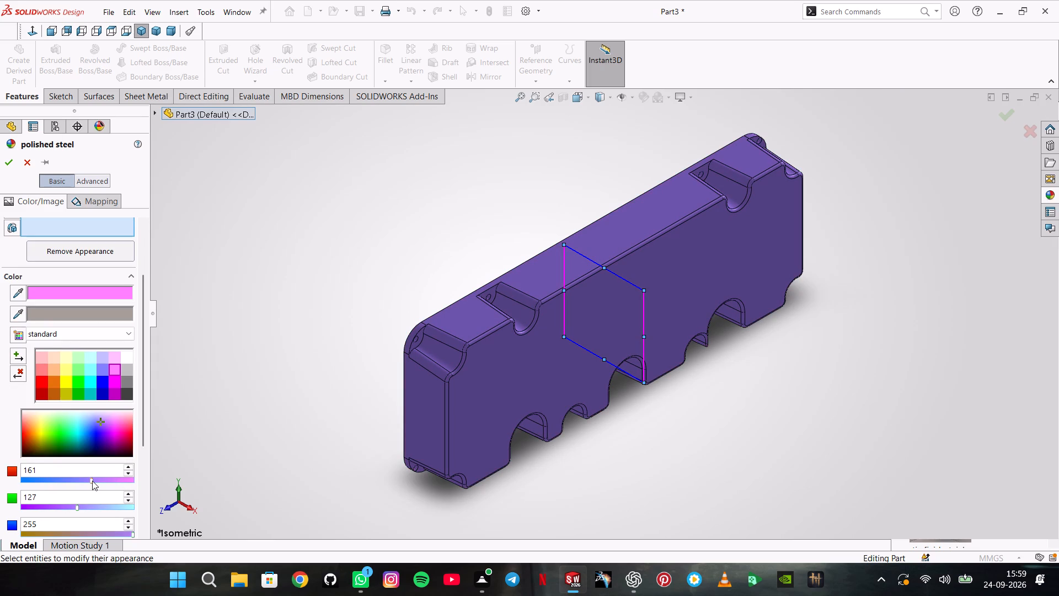
pyautogui.moveTo(92, 481); pyautogui.dragTo(90, 481)
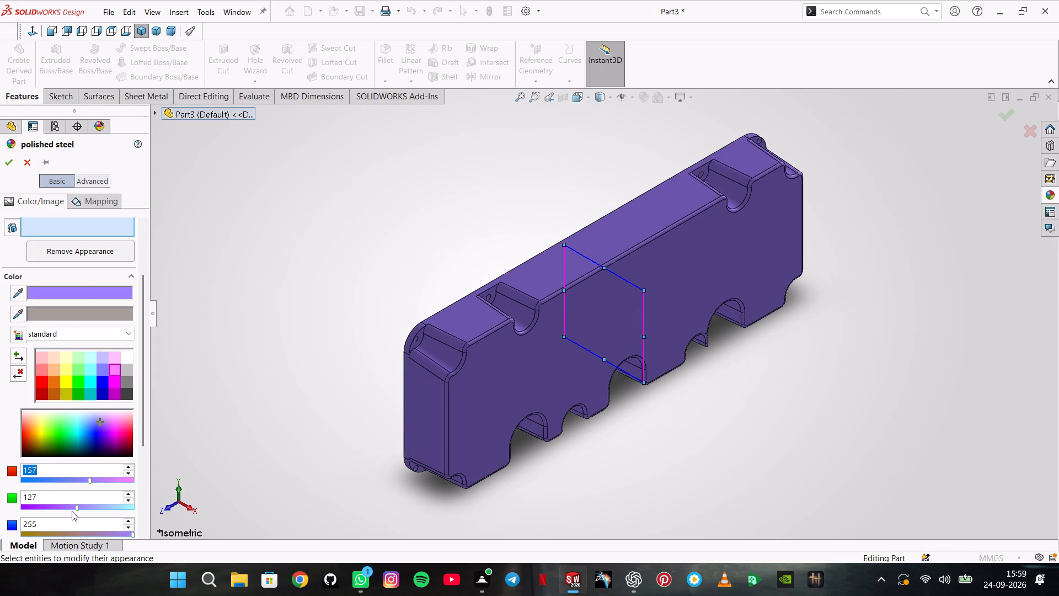
pyautogui.moveTo(75, 508); pyautogui.dragTo(60, 505)
pyautogui.click(4, 164)
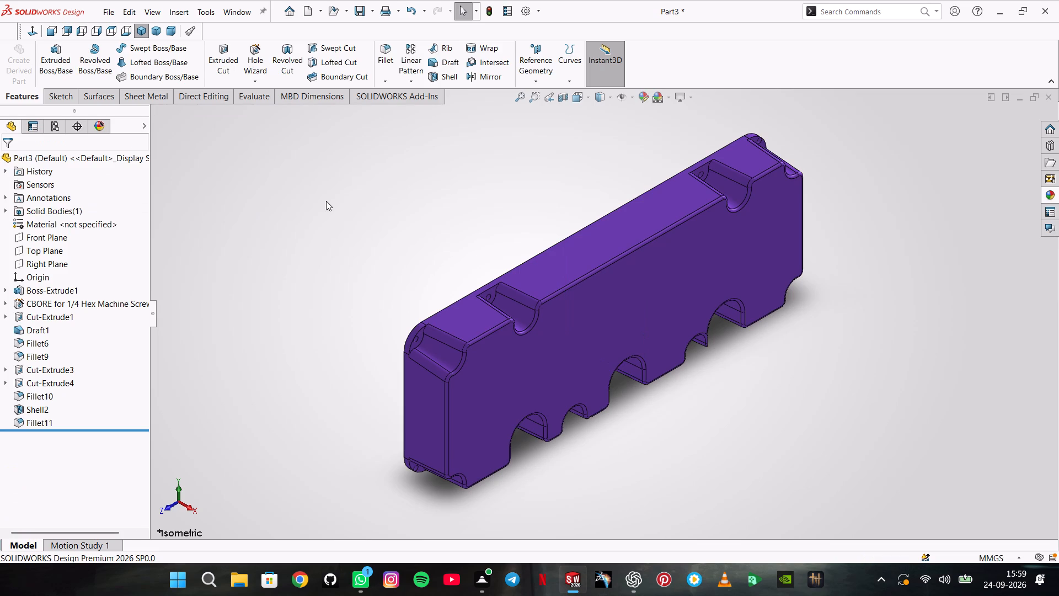
# Save the part as Engine Valve Cover in the V6 ENGINE ASSEMBLY folder, as a SOLIDWORKS part file.
pyautogui.click(363, 16)
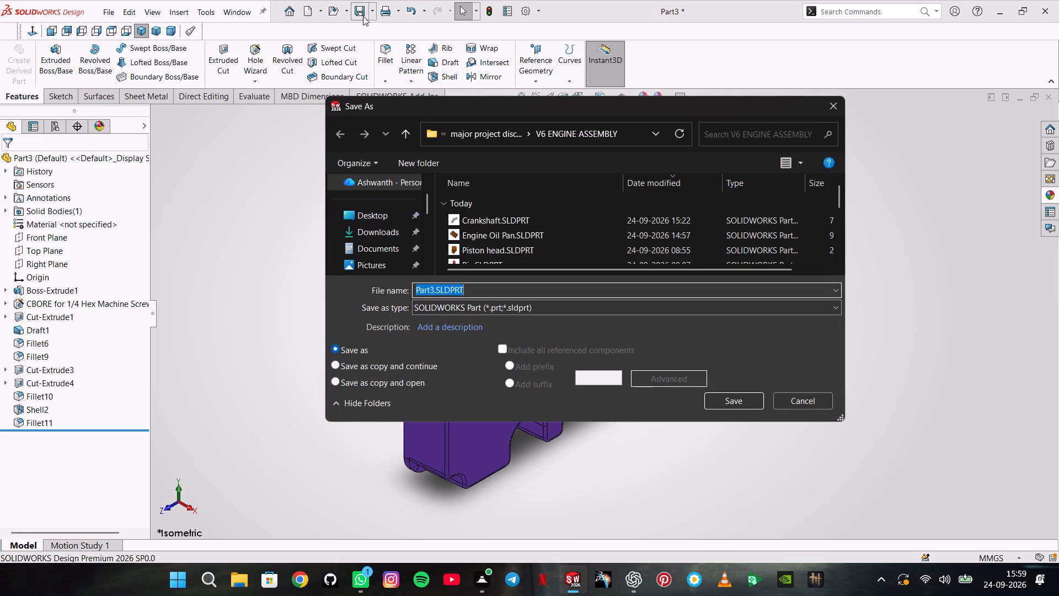
pyautogui.write('E')
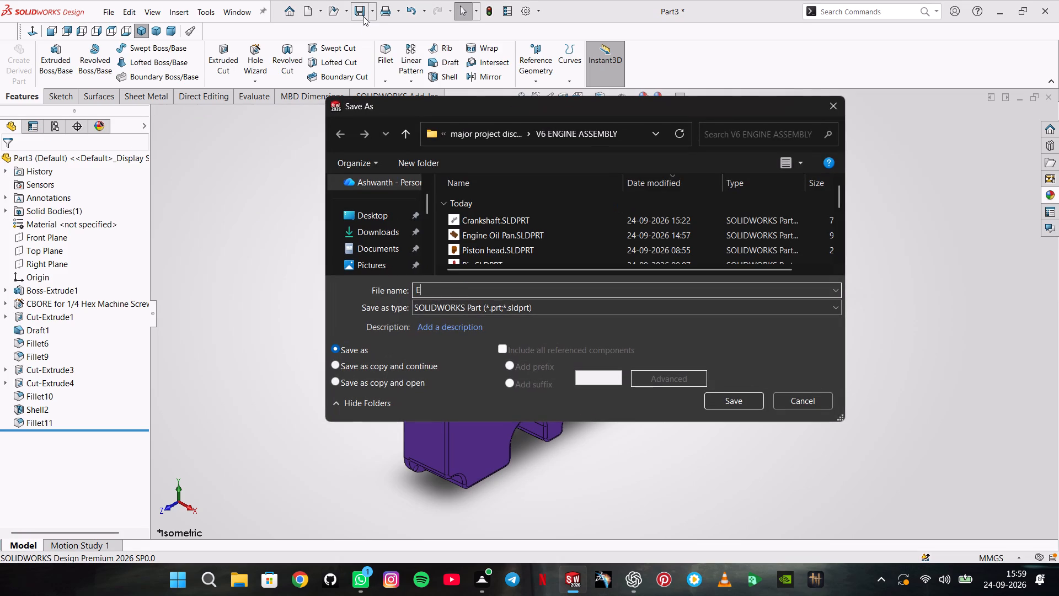
pyautogui.write('ngine V')
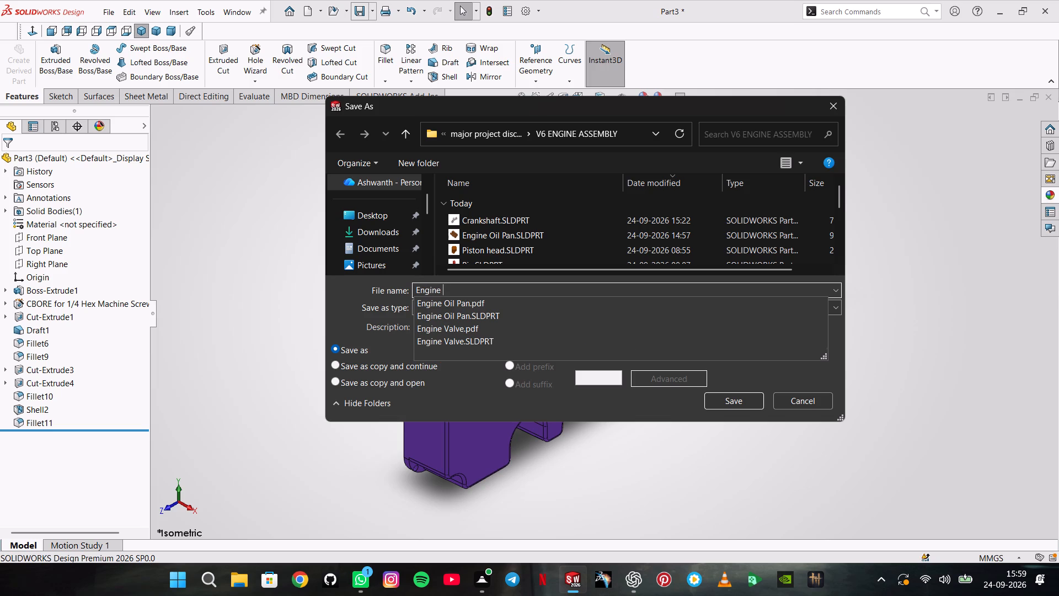
pyautogui.write('alve C')
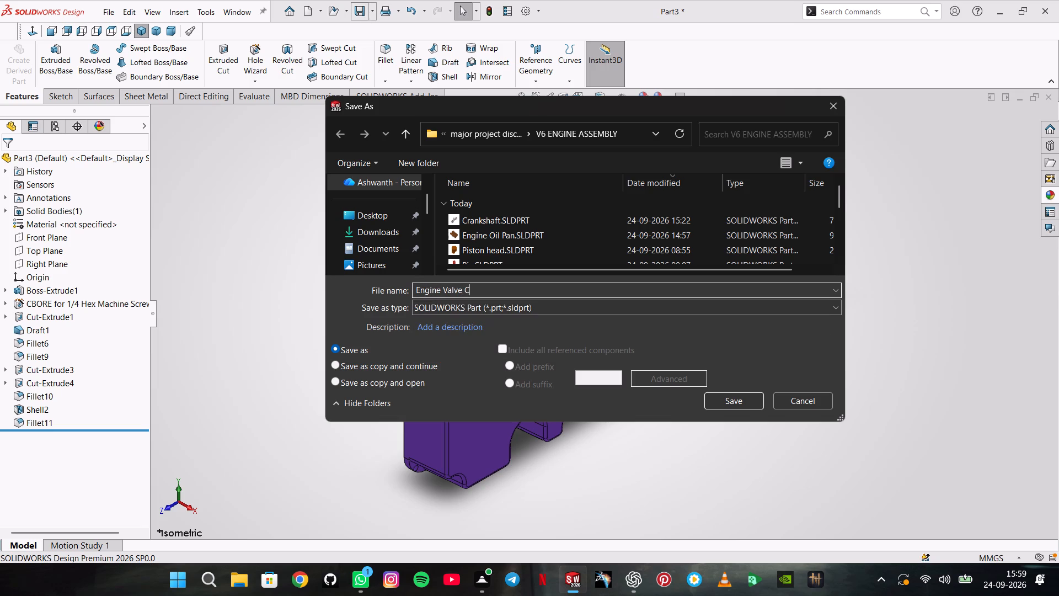
pyautogui.write('on=')
pyautogui.press('BackSpace')
pyautogui.press('BackSpace')
pyautogui.write('ver')
pyautogui.press('Return')
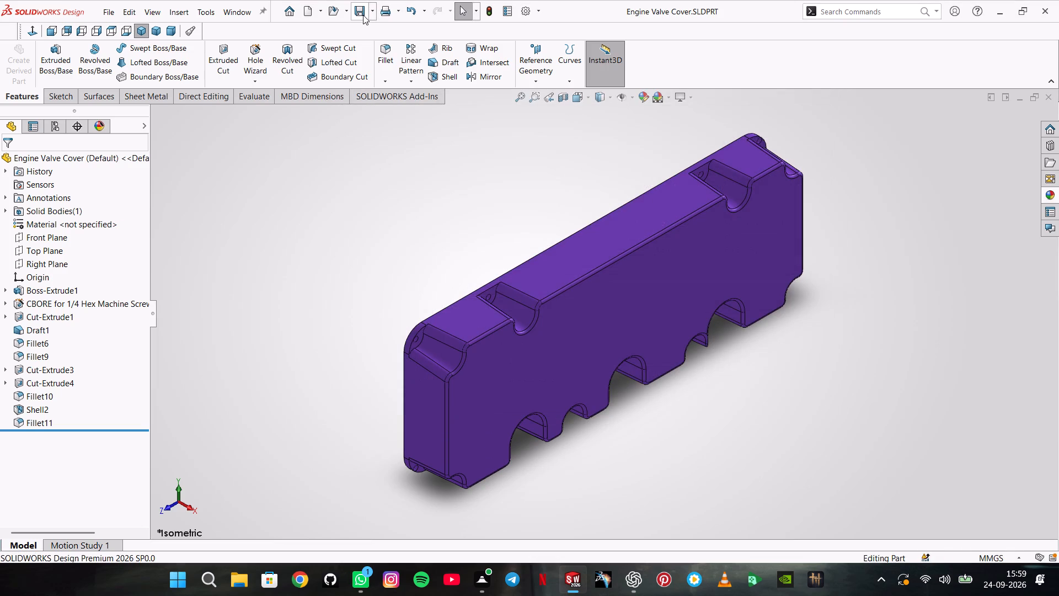
# Save a PDF copy of the part as Engine Valve Cover.pdf in the V6 ENGINE ASSEMBLY folder.
pyautogui.click(100, 4)
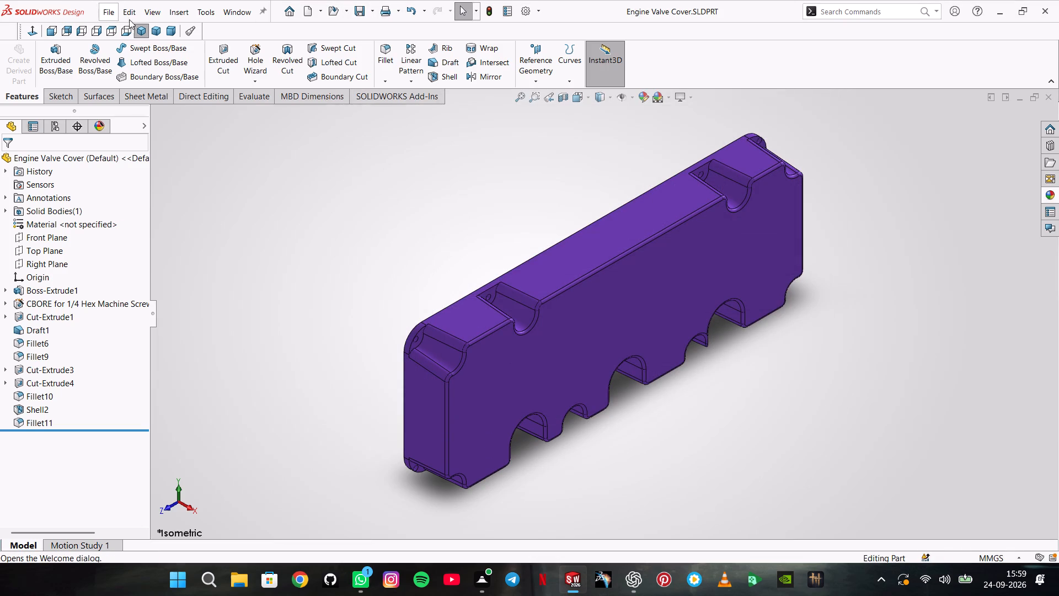
pyautogui.click(133, 153)
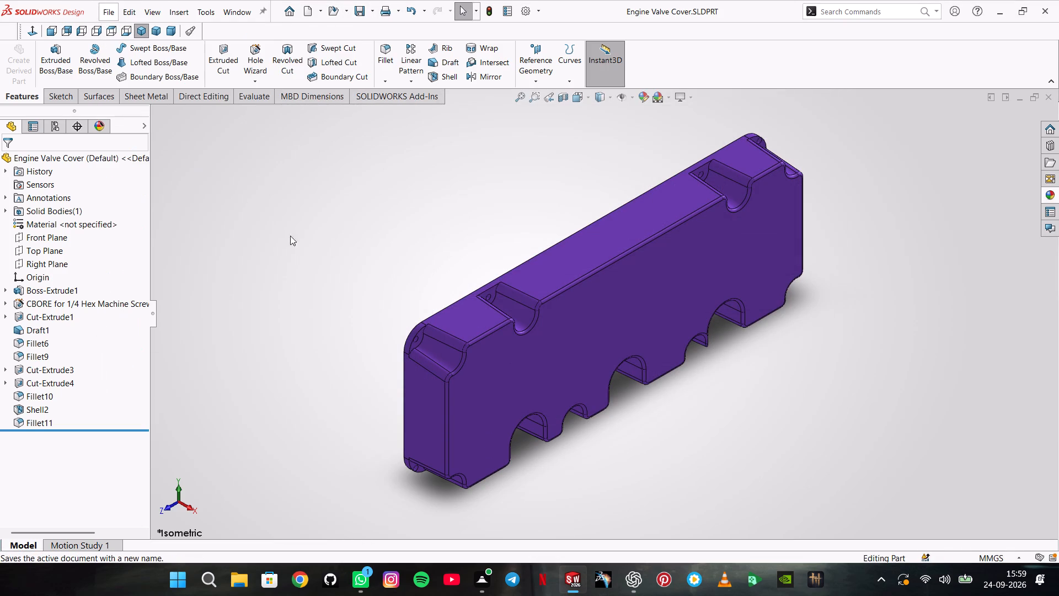
pyautogui.click(454, 311)
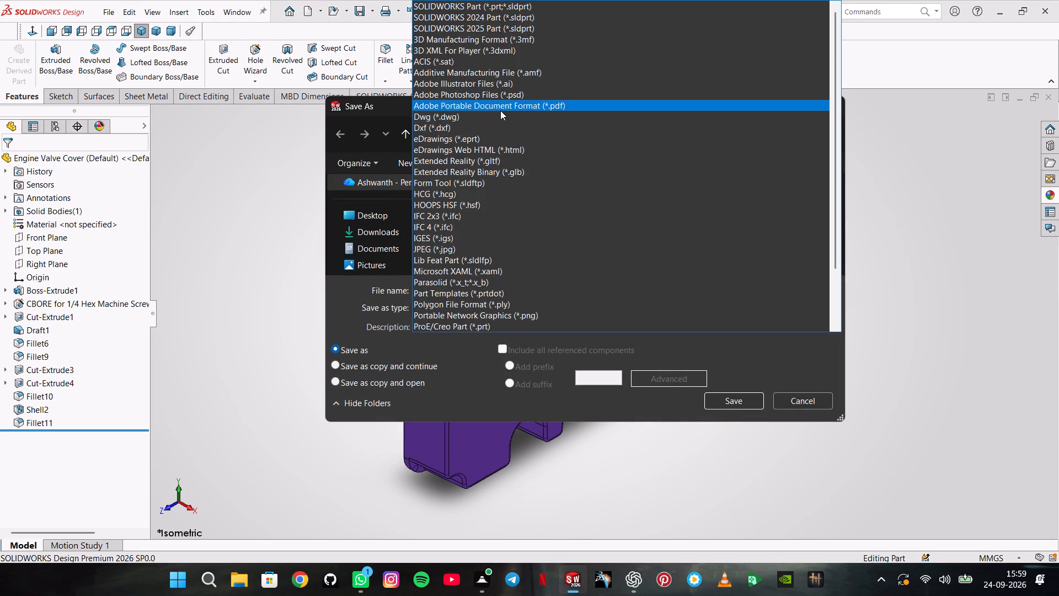
pyautogui.click(500, 110)
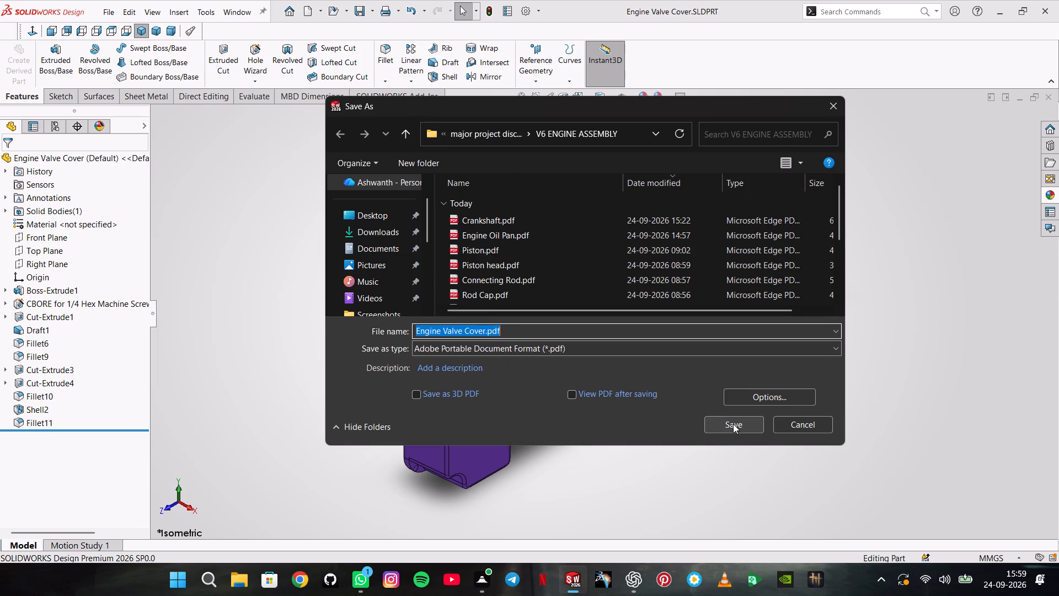
pyautogui.click(734, 424)
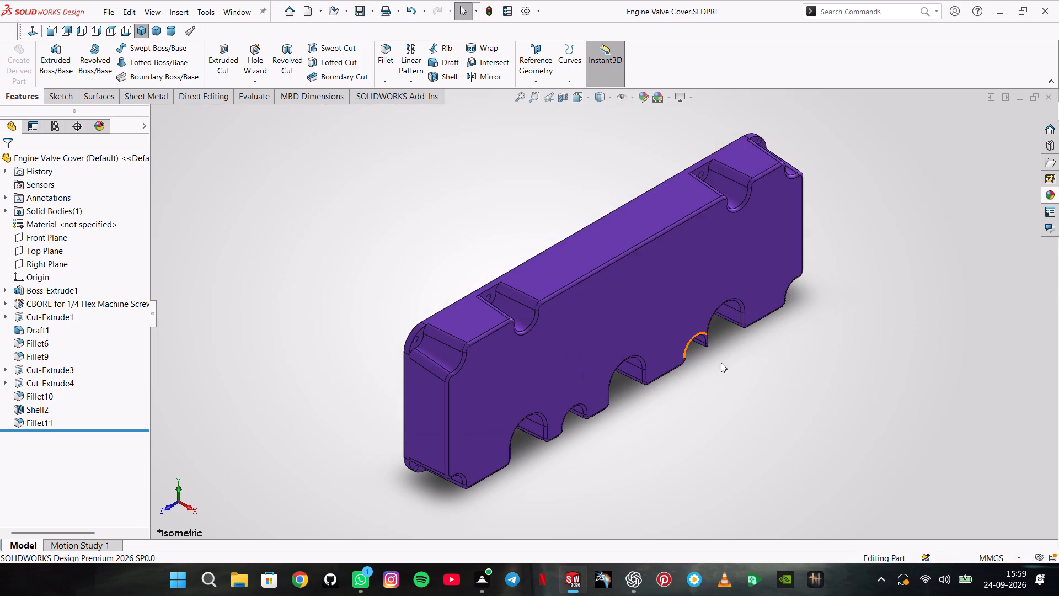